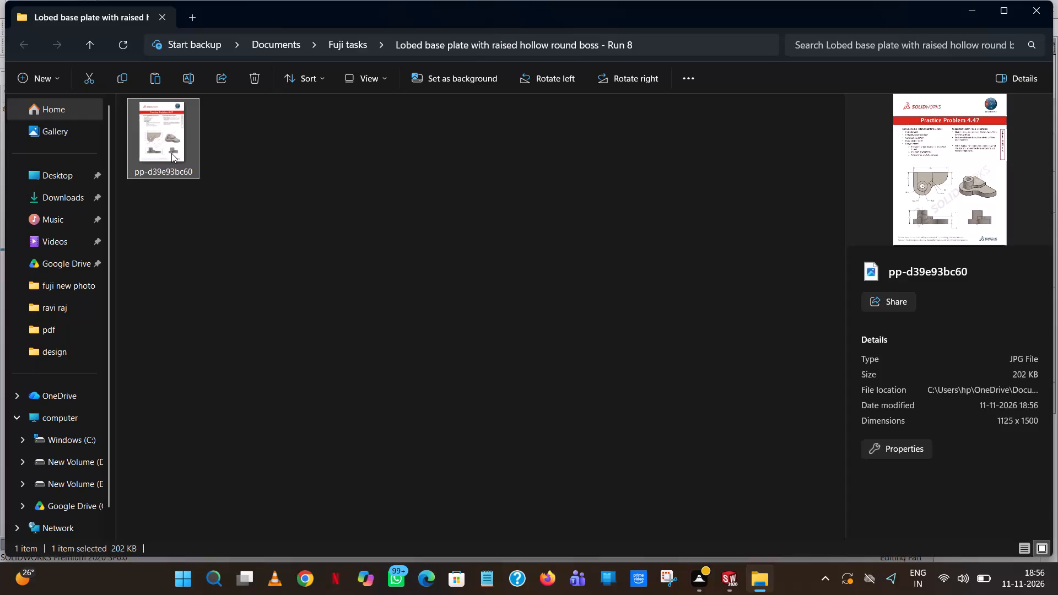
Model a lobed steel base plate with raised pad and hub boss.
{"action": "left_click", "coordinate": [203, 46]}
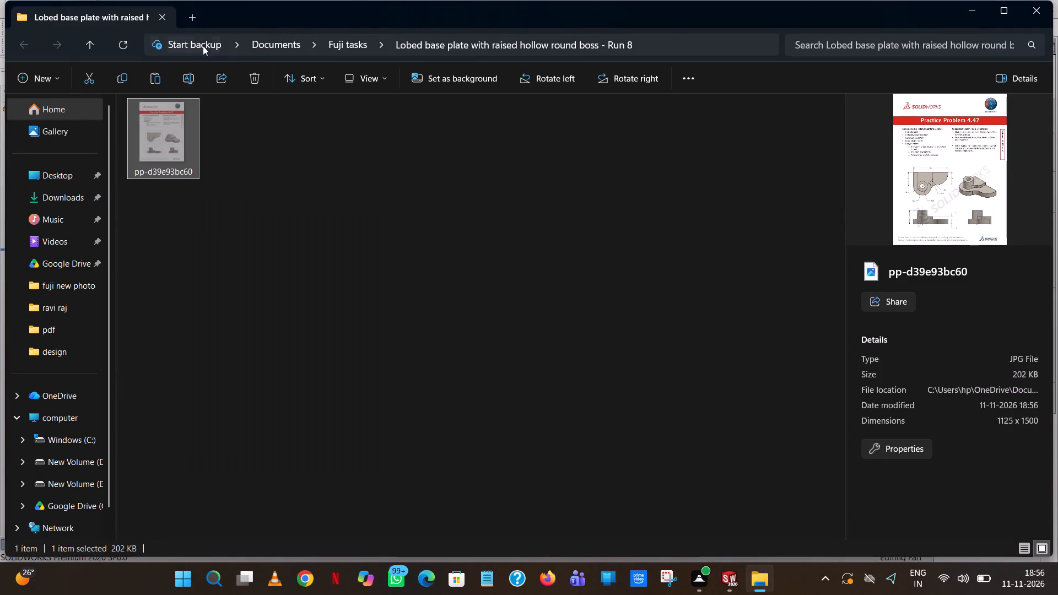
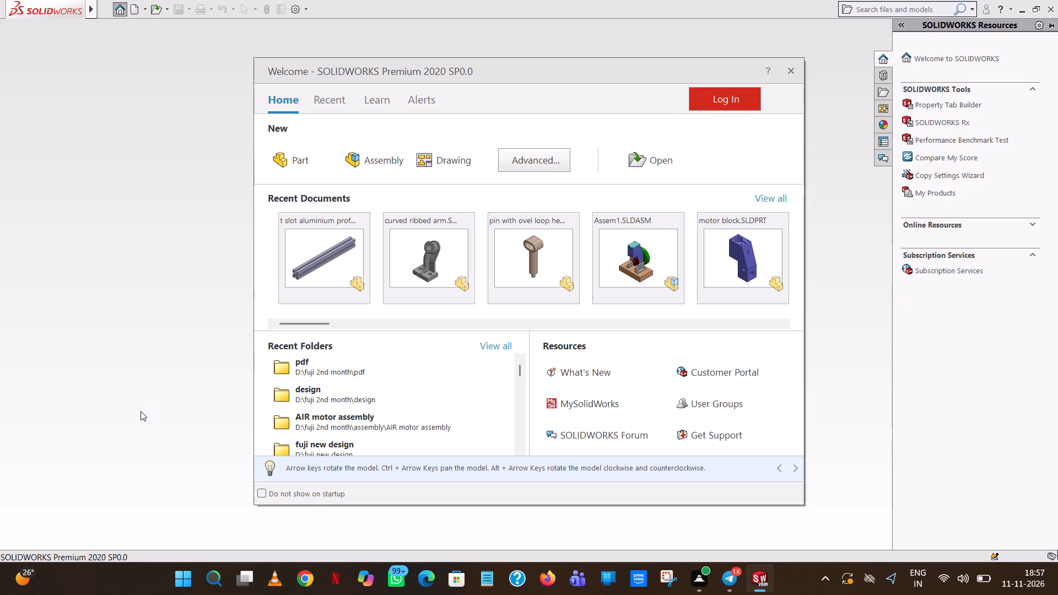
Create a new part and start a sketch on the Top Plane.
{"action": "double_click", "coordinate": [303, 170]}
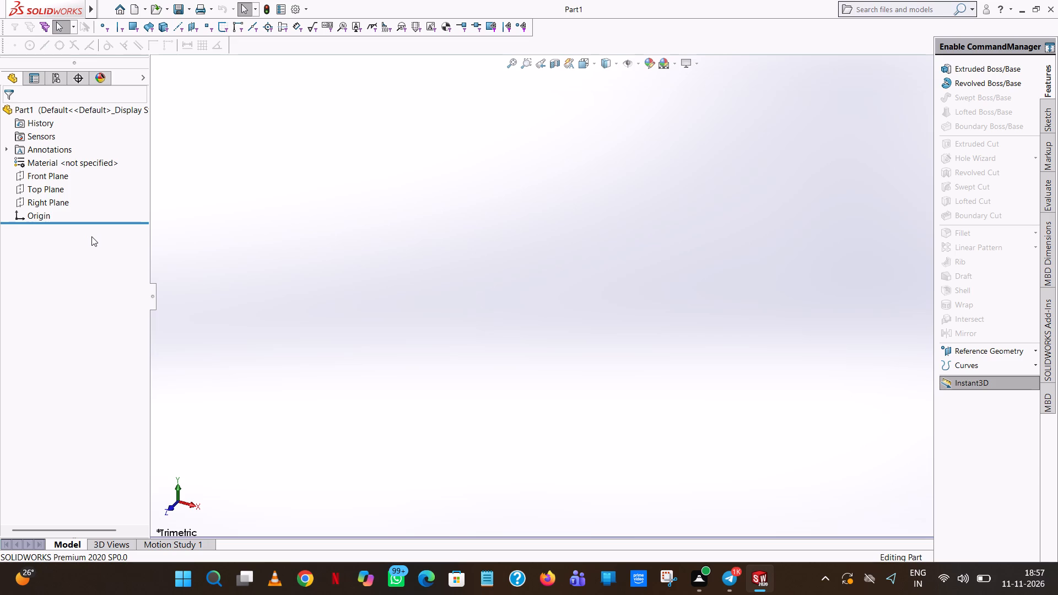
{"action": "left_click", "coordinate": [51, 191]}
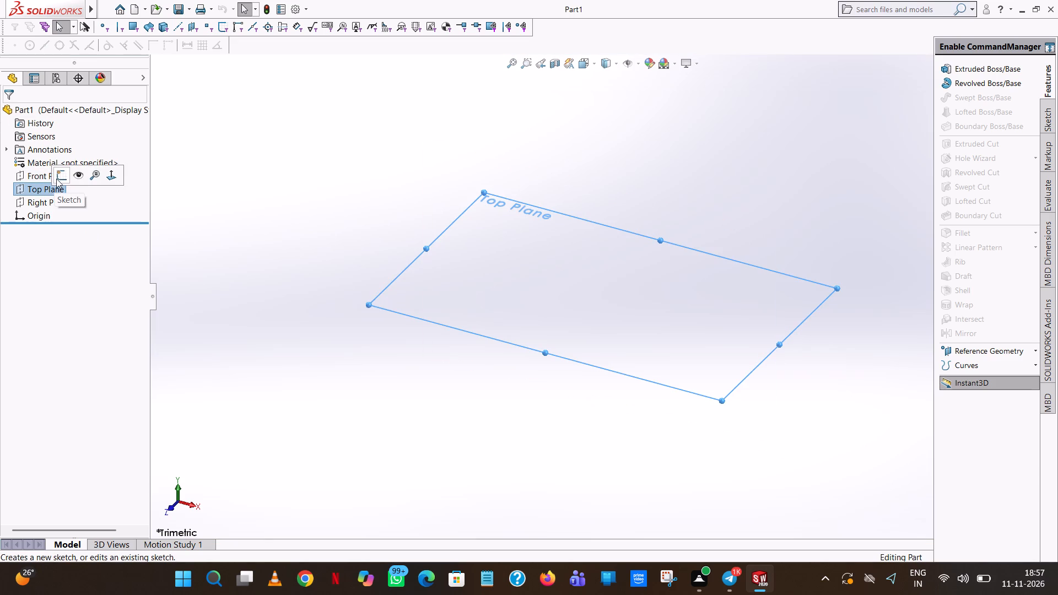
{"action": "left_click", "coordinate": [58, 176]}
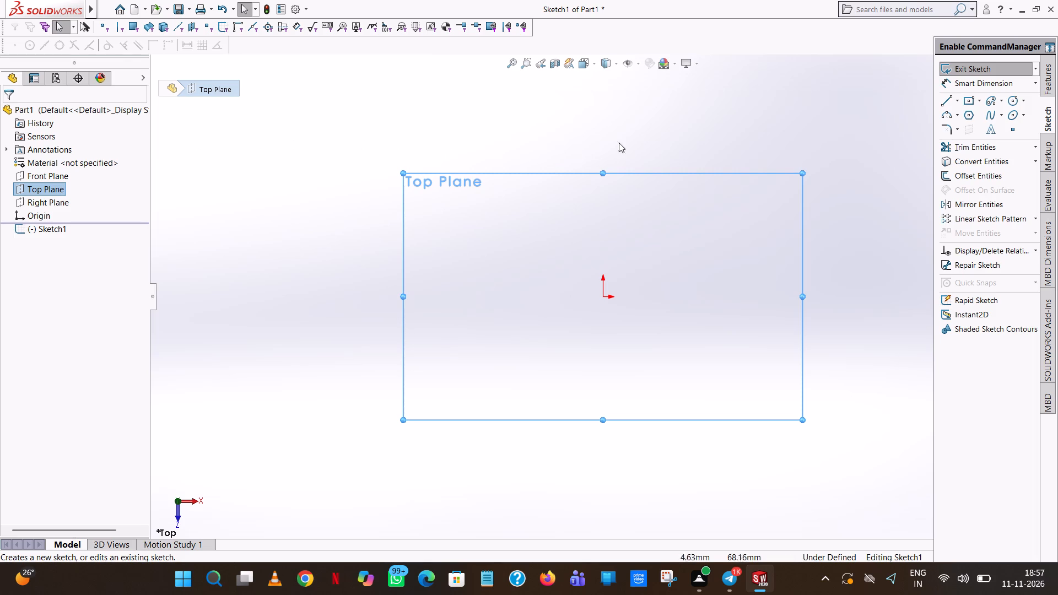
Sketch a circle centred on the origin with a radius of 22 mm.
{"action": "left_click", "coordinate": [1014, 100]}
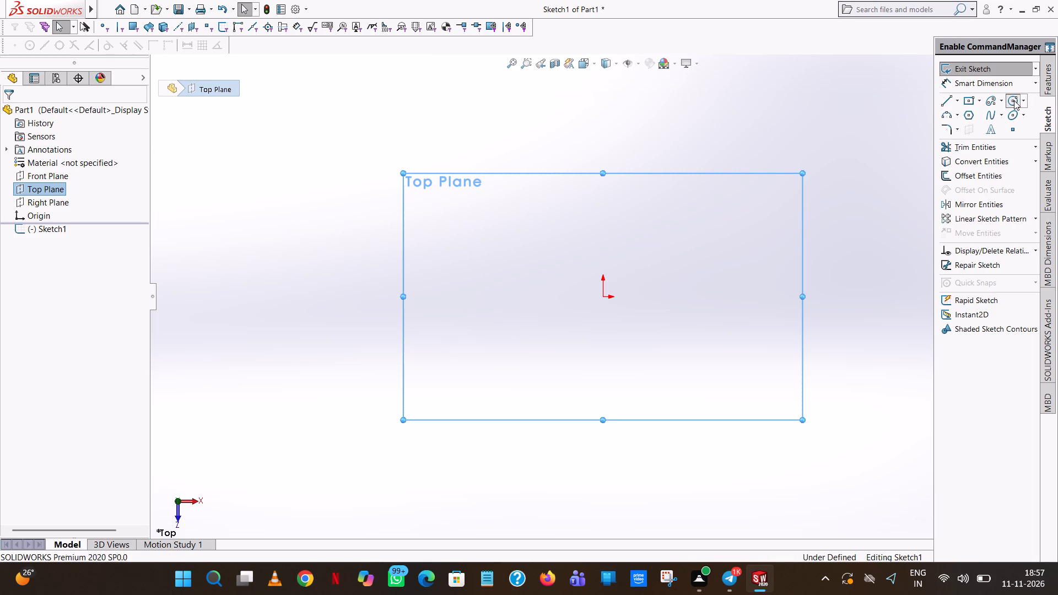
{"action": "left_click", "coordinate": [604, 296]}
{"action": "left_click", "coordinate": [602, 204]}
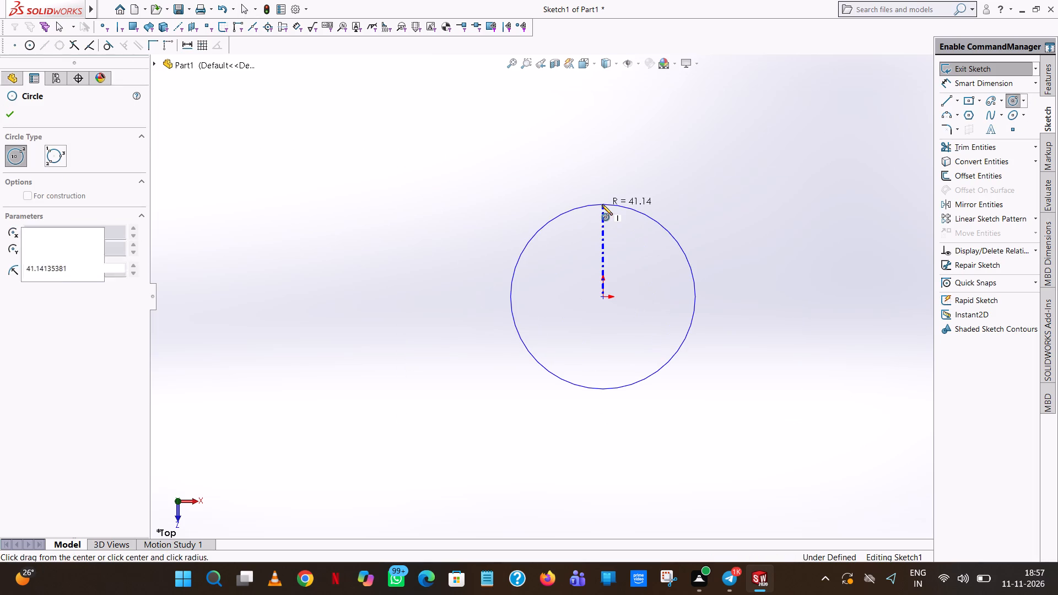
{"action": "type", "text": "22"}
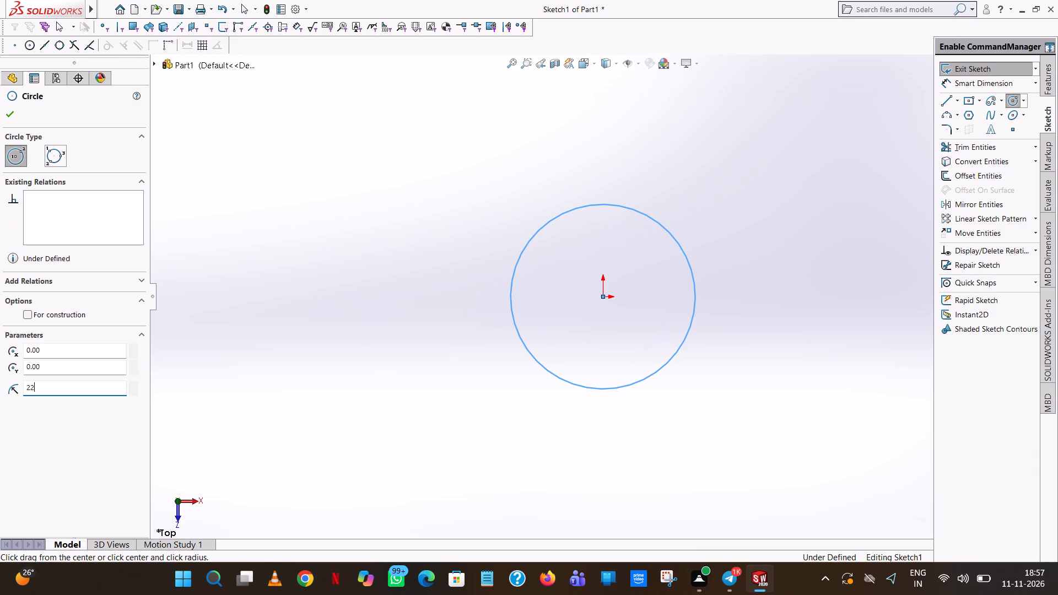
{"action": "key", "text": "Return"}
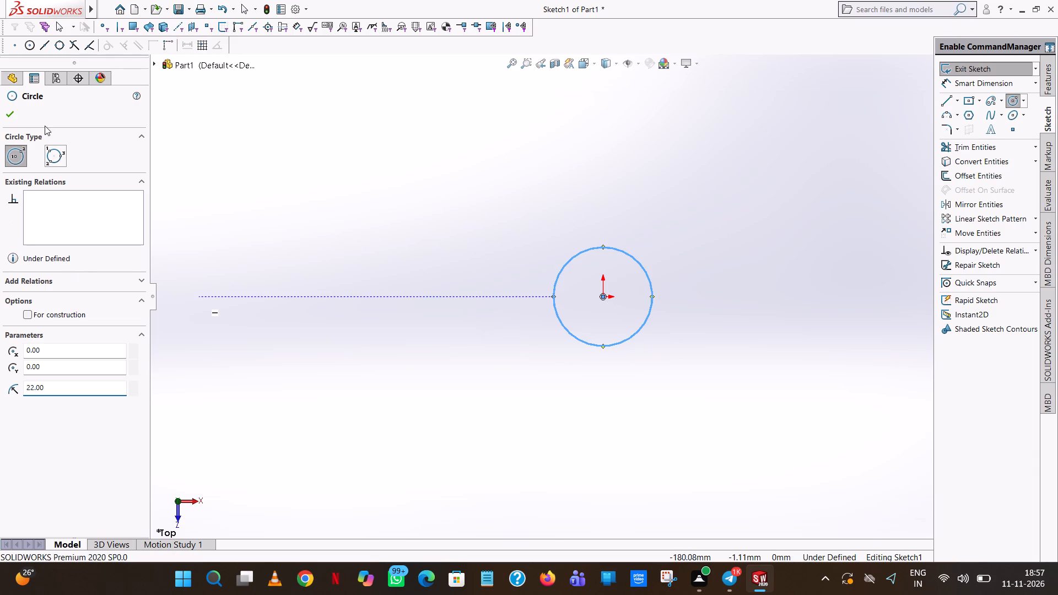
{"action": "left_click", "coordinate": [7, 111]}
{"action": "left_click", "coordinate": [577, 231]}
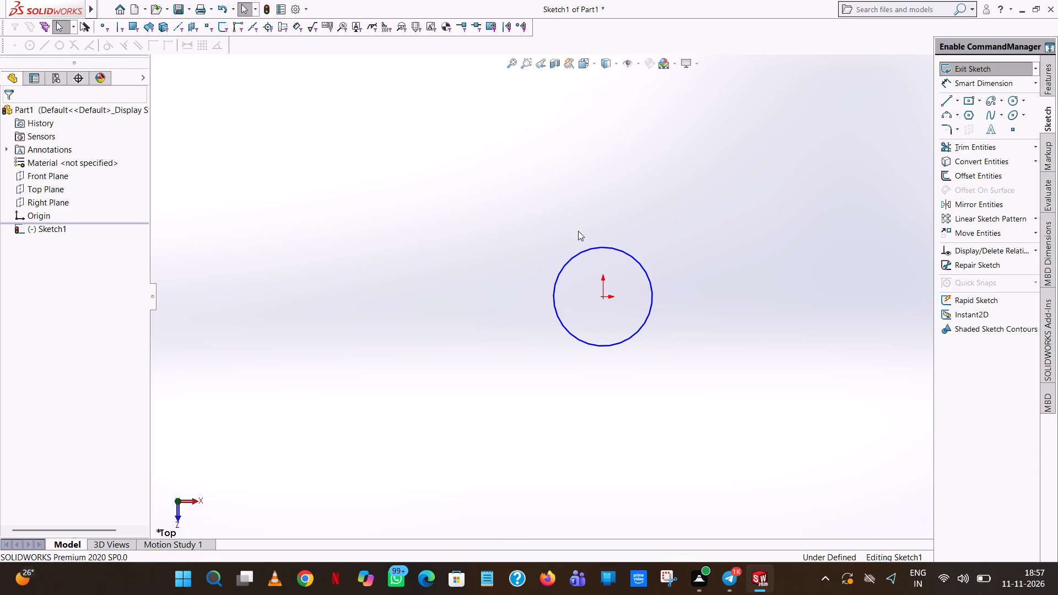
Draw connected lines from the circle's left quadrant: 35 mm vertically up, 85 mm horizontally to the right, and 31 mm vertically down.
{"action": "left_click", "coordinate": [949, 103]}
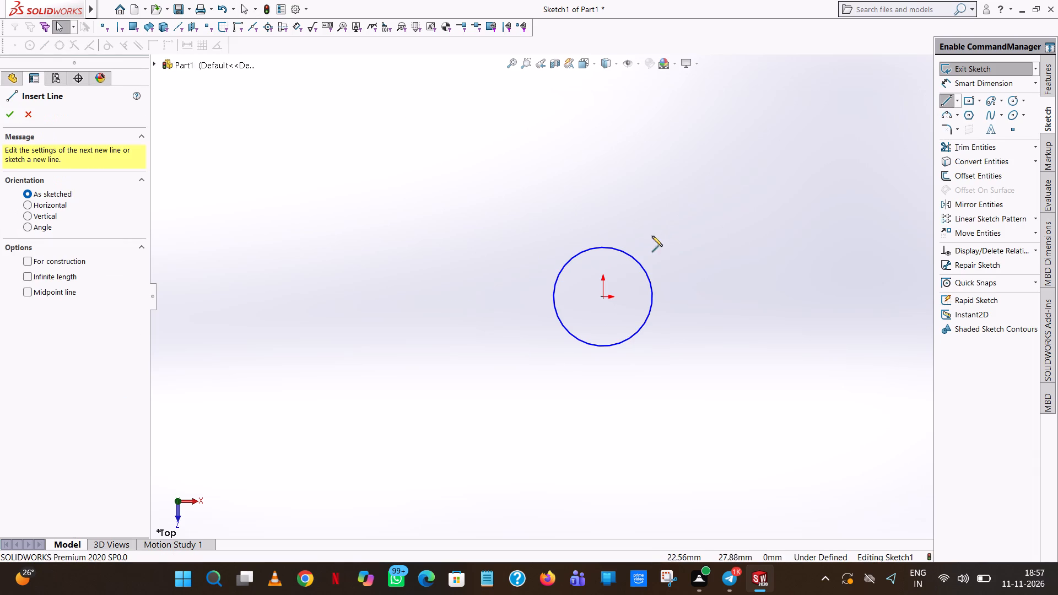
{"action": "left_click", "coordinate": [553, 296]}
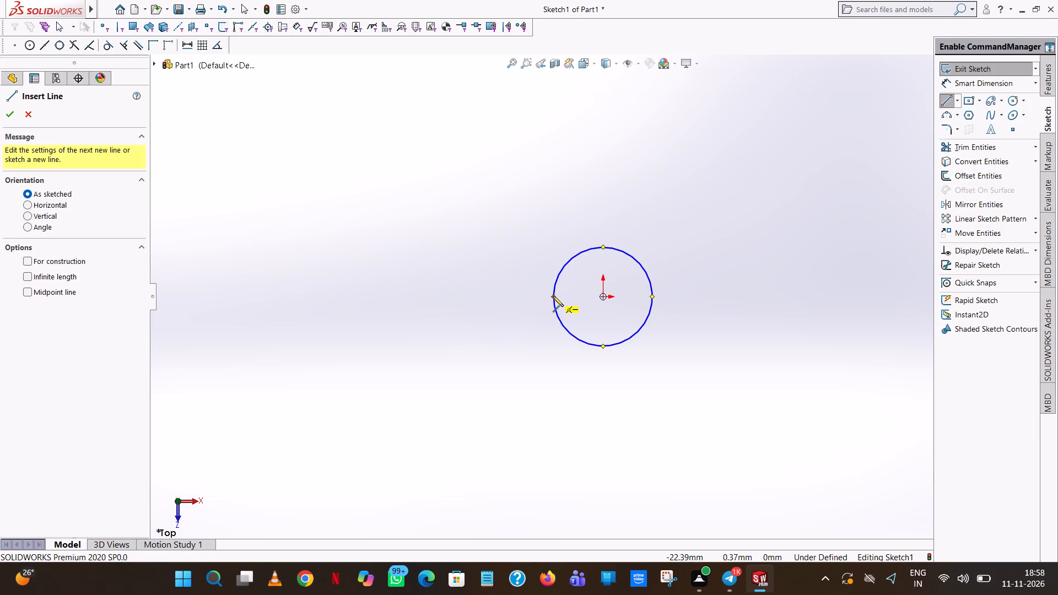
{"action": "left_click", "coordinate": [554, 191]}
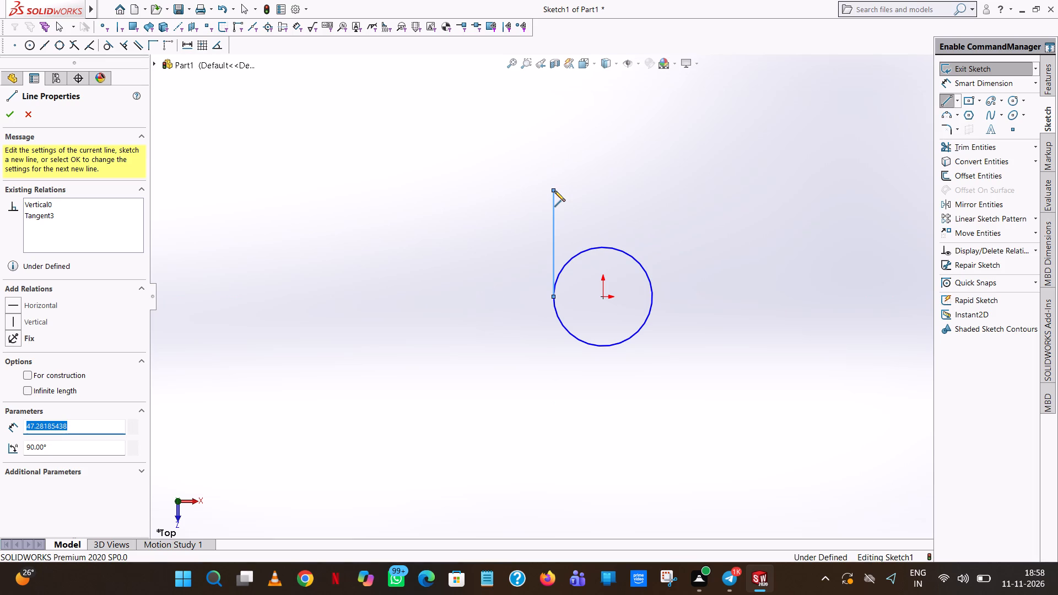
{"action": "type", "text": "35"}
{"action": "key", "text": "Return"}
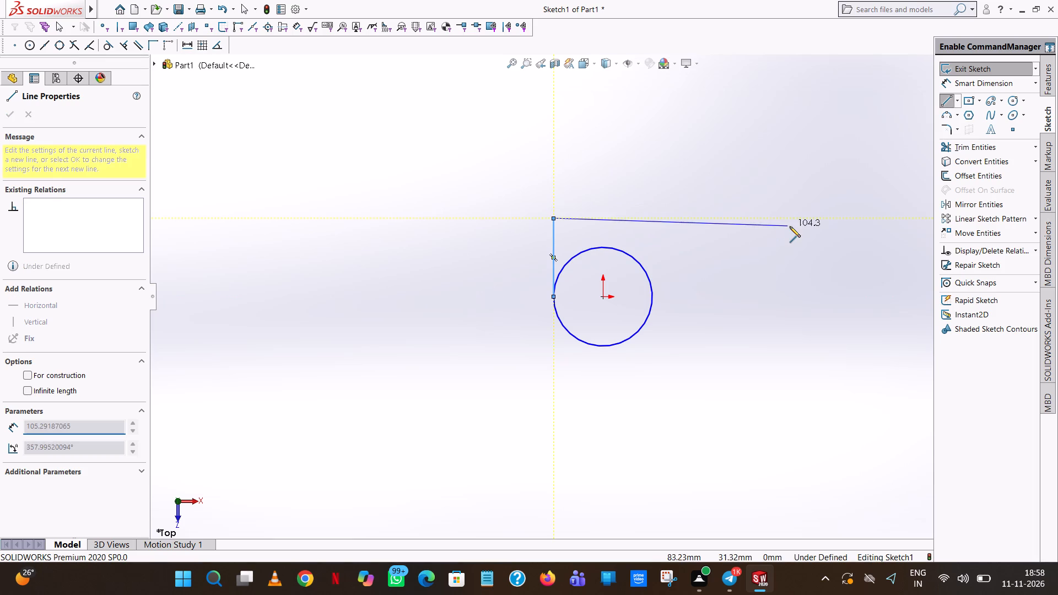
{"action": "left_click", "coordinate": [770, 218]}
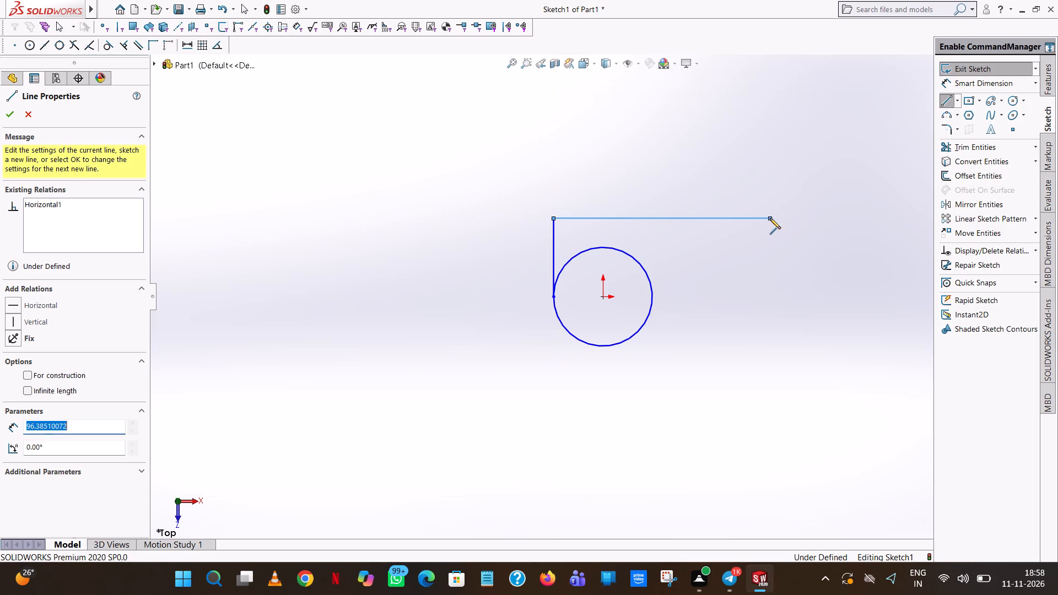
{"action": "type", "text": "85"}
{"action": "key", "text": "Return"}
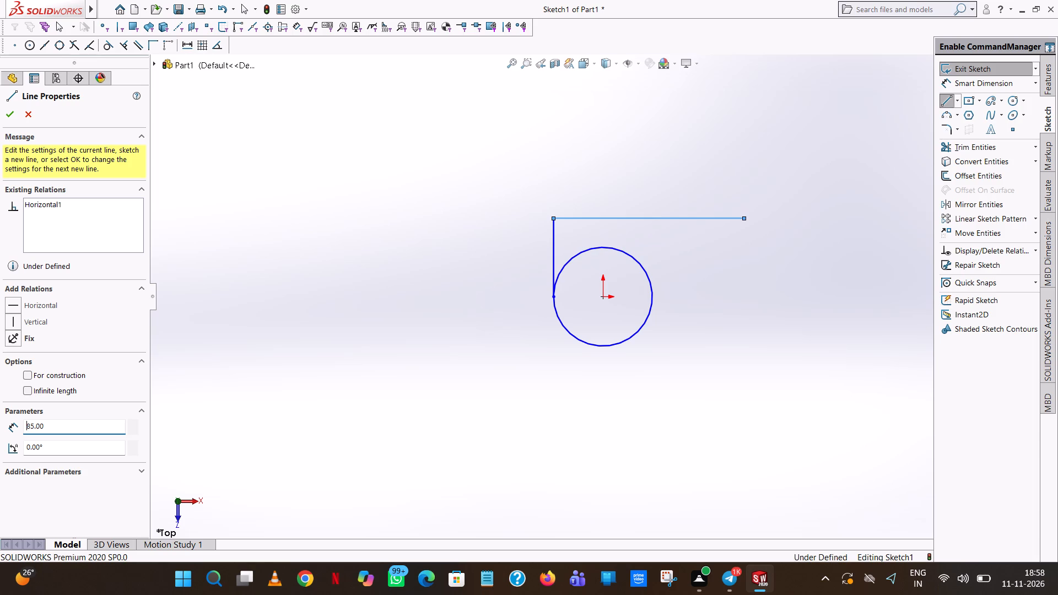
{"action": "left_click", "coordinate": [744, 287]}
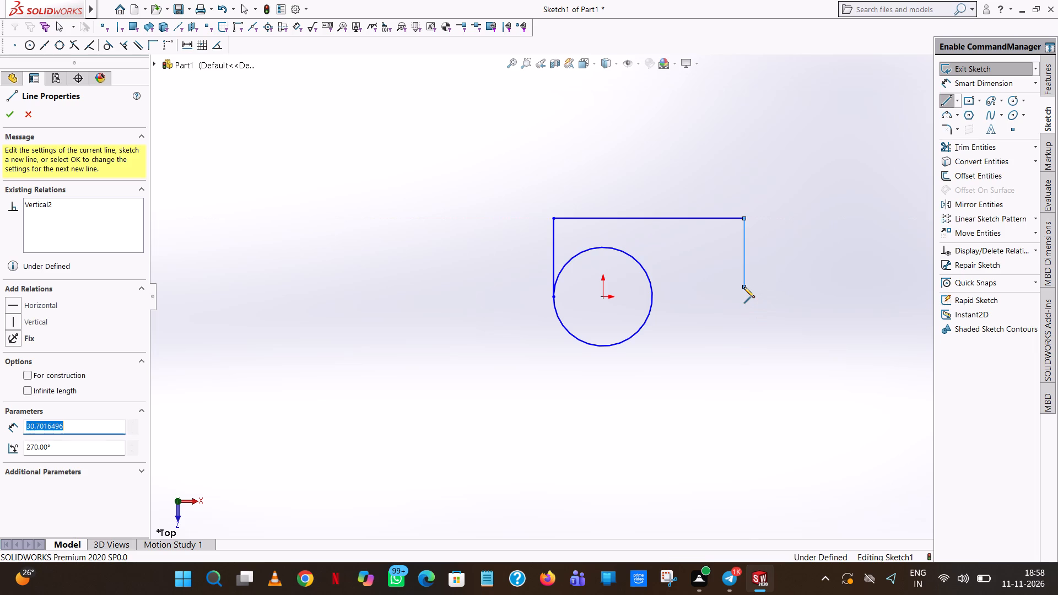
{"action": "type", "text": "32"}
{"action": "key", "text": "BackSpace"}
{"action": "key", "text": "1"}
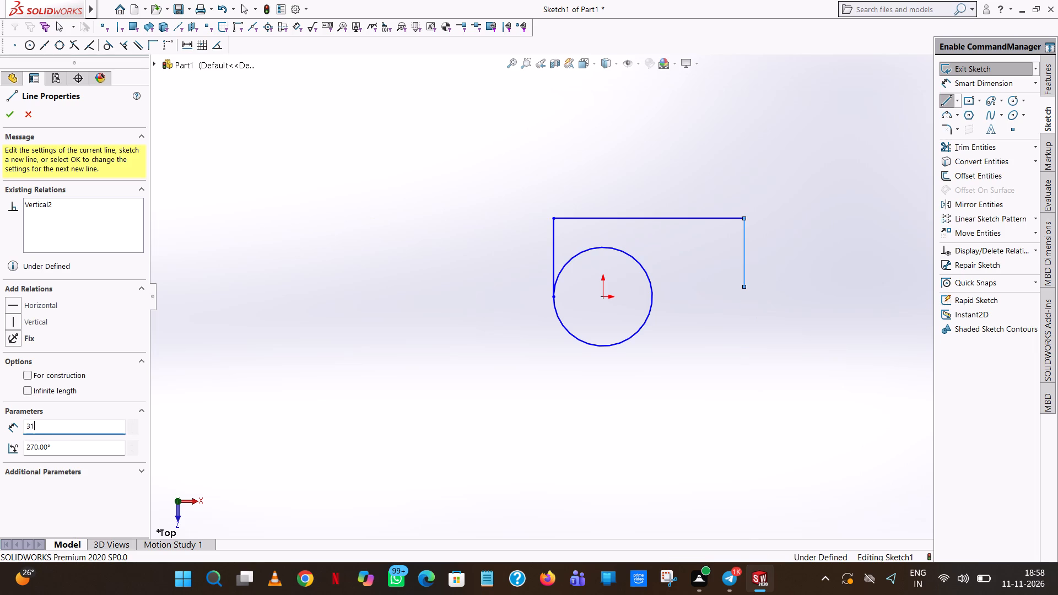
{"action": "key", "text": "Return"}
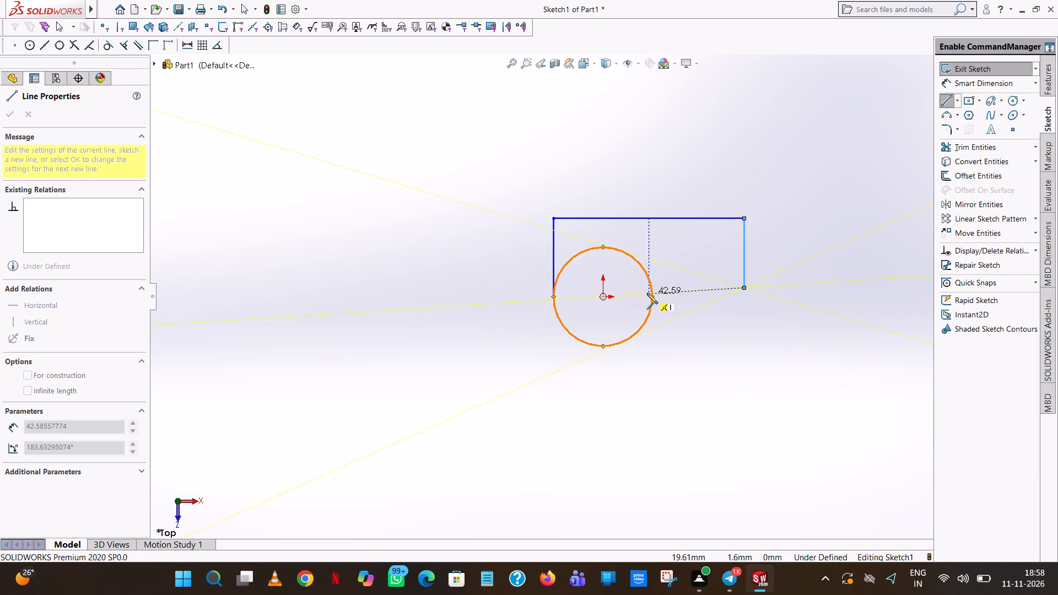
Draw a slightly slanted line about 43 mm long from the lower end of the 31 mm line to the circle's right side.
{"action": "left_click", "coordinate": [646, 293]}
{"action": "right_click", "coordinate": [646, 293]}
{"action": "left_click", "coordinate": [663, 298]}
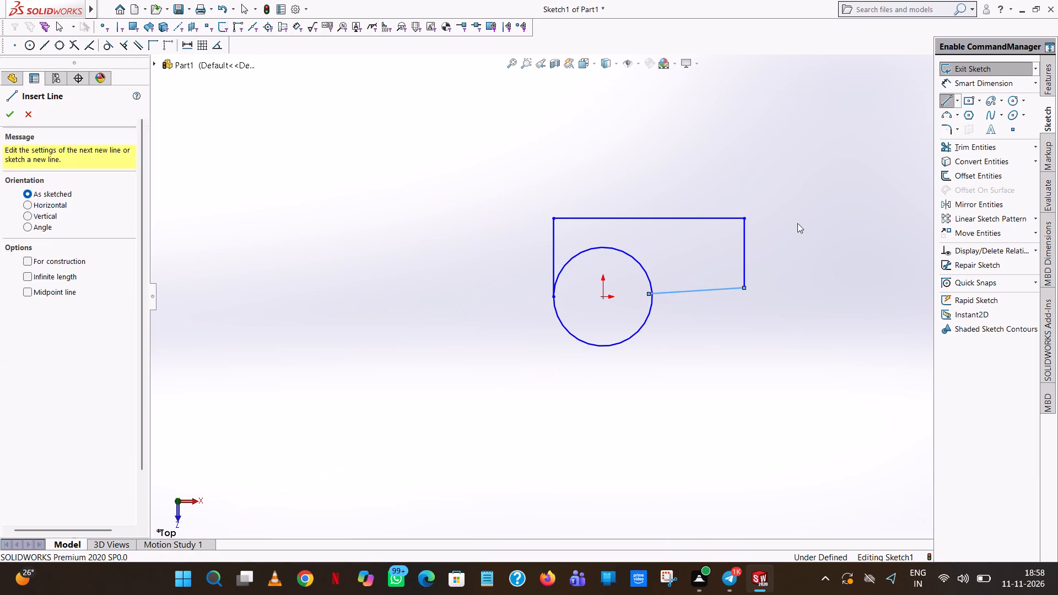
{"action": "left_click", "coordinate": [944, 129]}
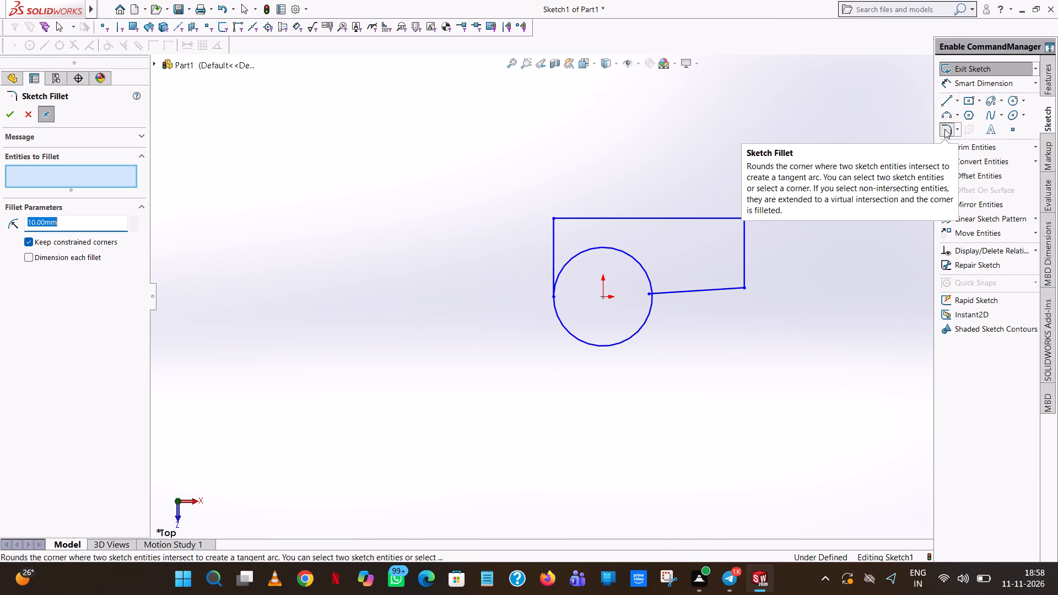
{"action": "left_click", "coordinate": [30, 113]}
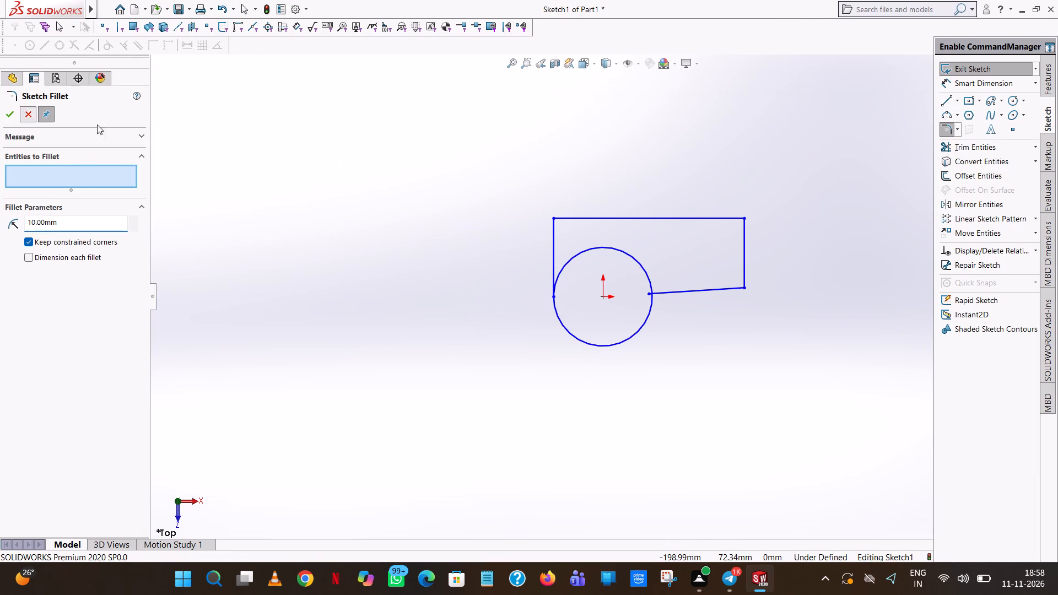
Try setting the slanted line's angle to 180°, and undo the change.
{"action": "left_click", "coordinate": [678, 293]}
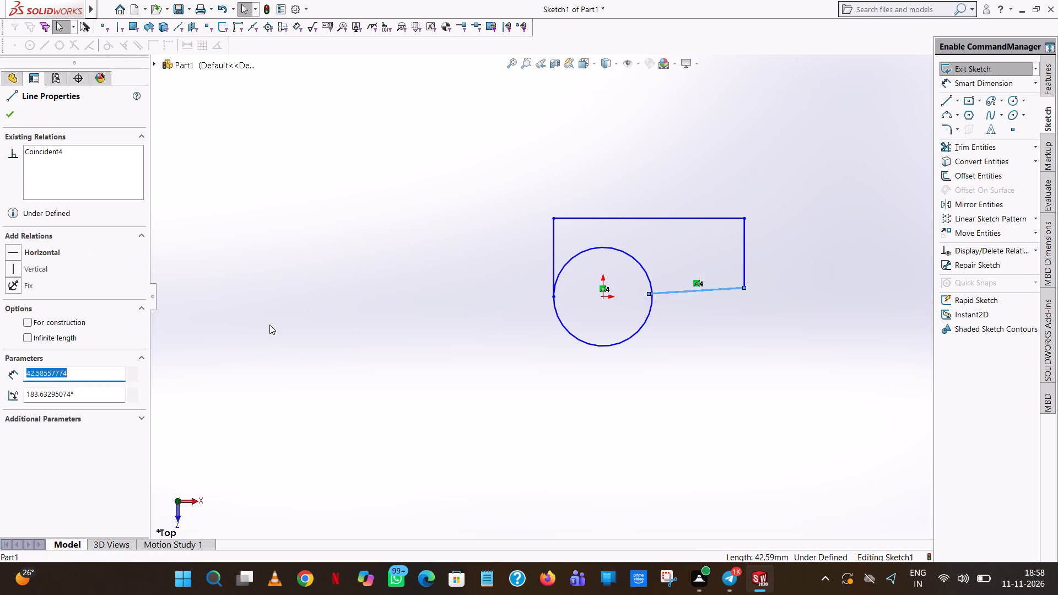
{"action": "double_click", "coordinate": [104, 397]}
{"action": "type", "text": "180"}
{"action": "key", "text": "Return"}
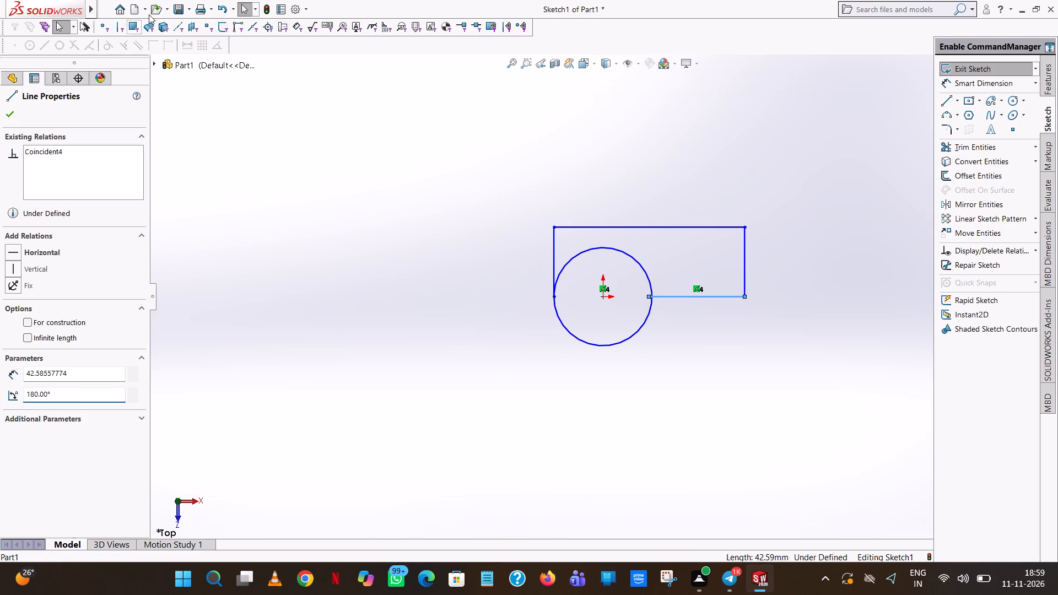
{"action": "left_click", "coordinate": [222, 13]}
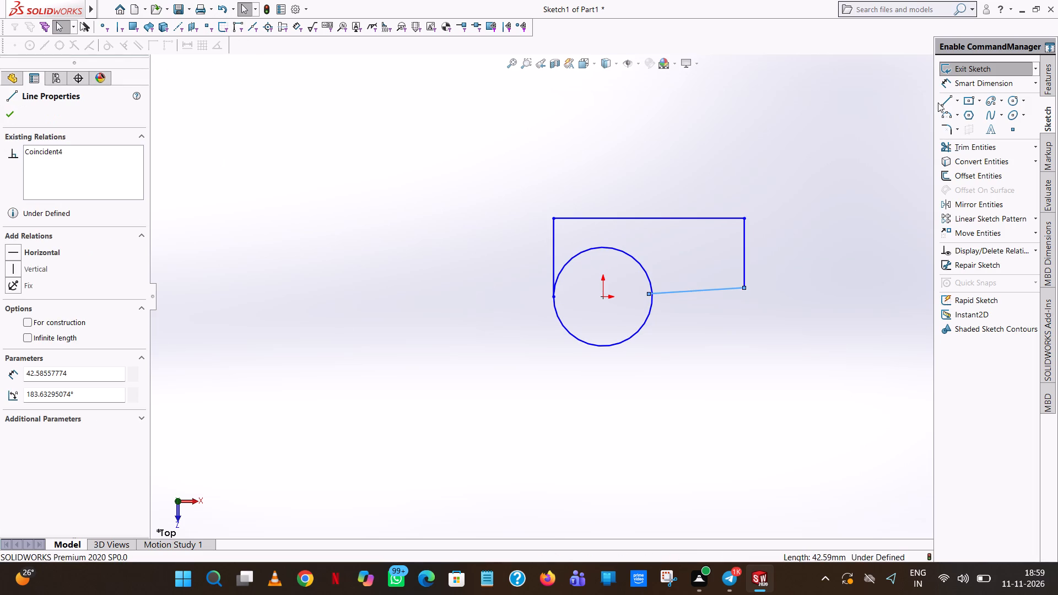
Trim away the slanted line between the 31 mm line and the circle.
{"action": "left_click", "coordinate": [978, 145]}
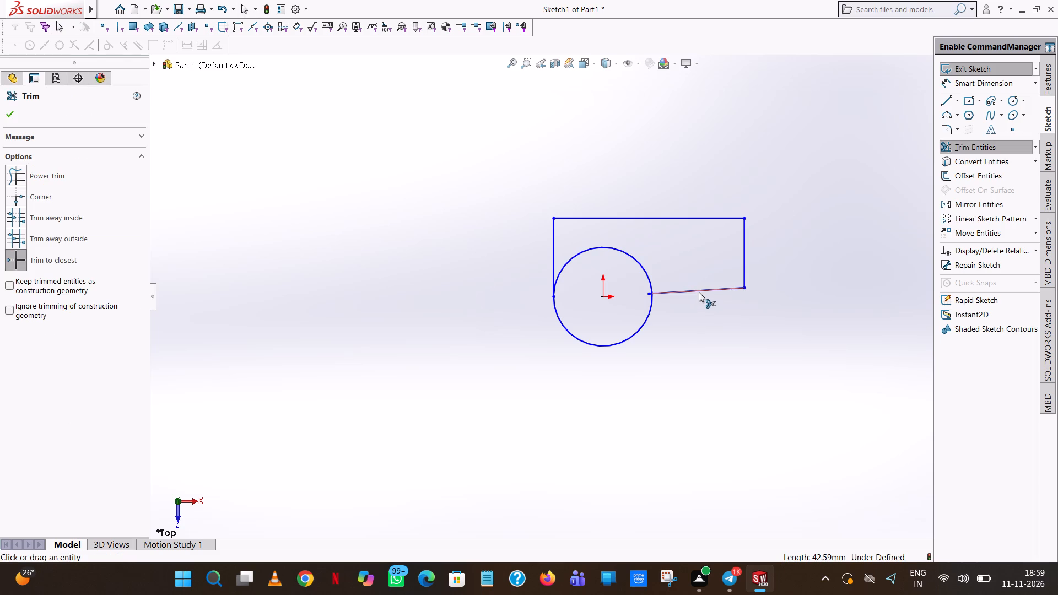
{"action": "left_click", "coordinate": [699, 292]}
Draw a horizontal line about 53 mm long from the lower end of the 31 mm line into the circle.
{"action": "left_click", "coordinate": [943, 99]}
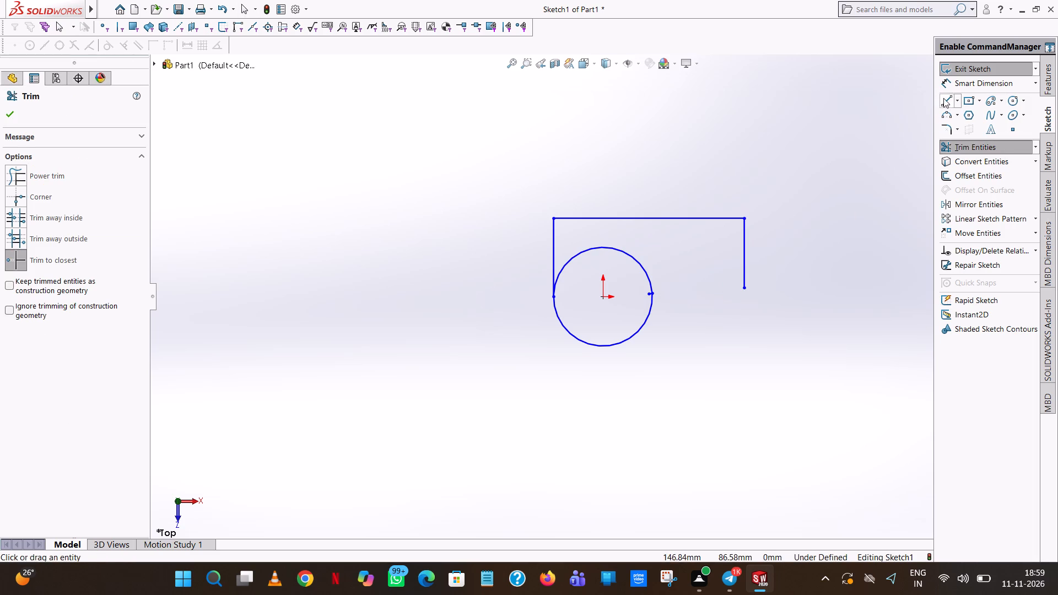
{"action": "left_click", "coordinate": [744, 285]}
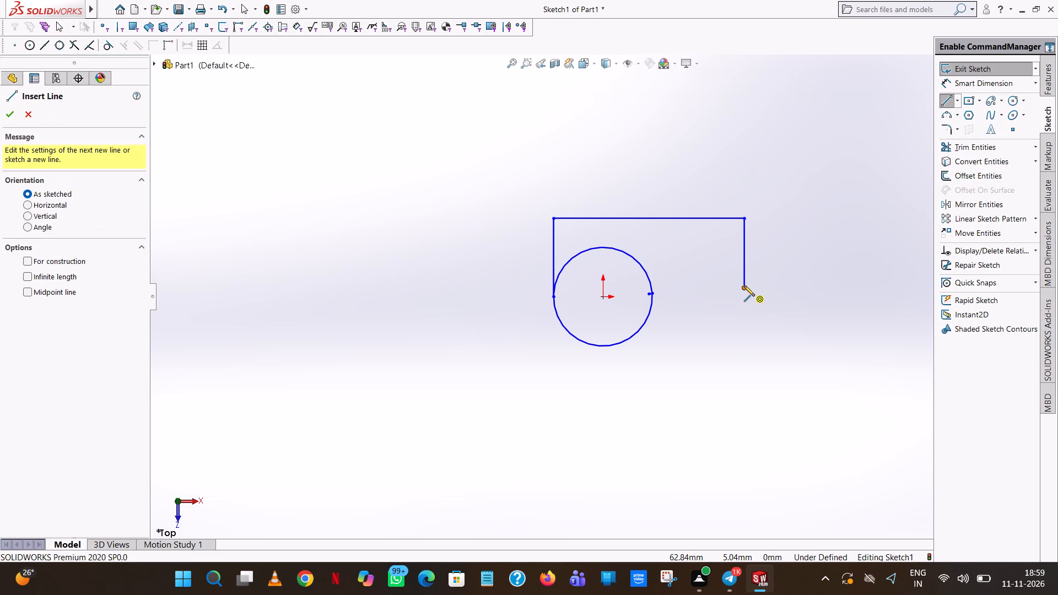
{"action": "left_click", "coordinate": [626, 286]}
{"action": "right_click", "coordinate": [626, 286]}
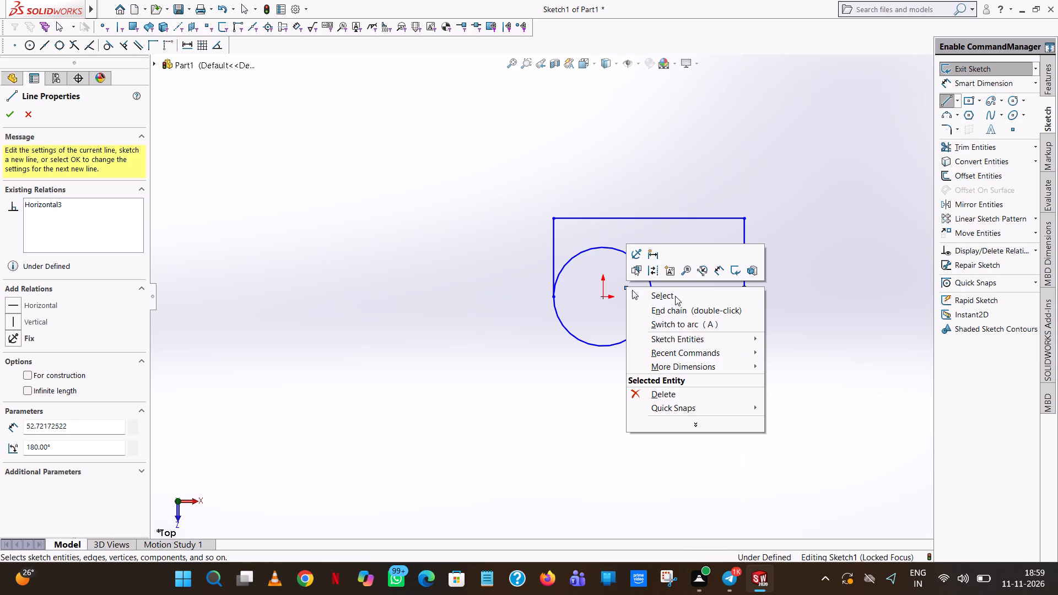
{"action": "left_click", "coordinate": [675, 296]}
Trim the horizontal line's end inside the circle and the circle's upper arc to leave one closed outline.
{"action": "left_click", "coordinate": [1005, 145]}
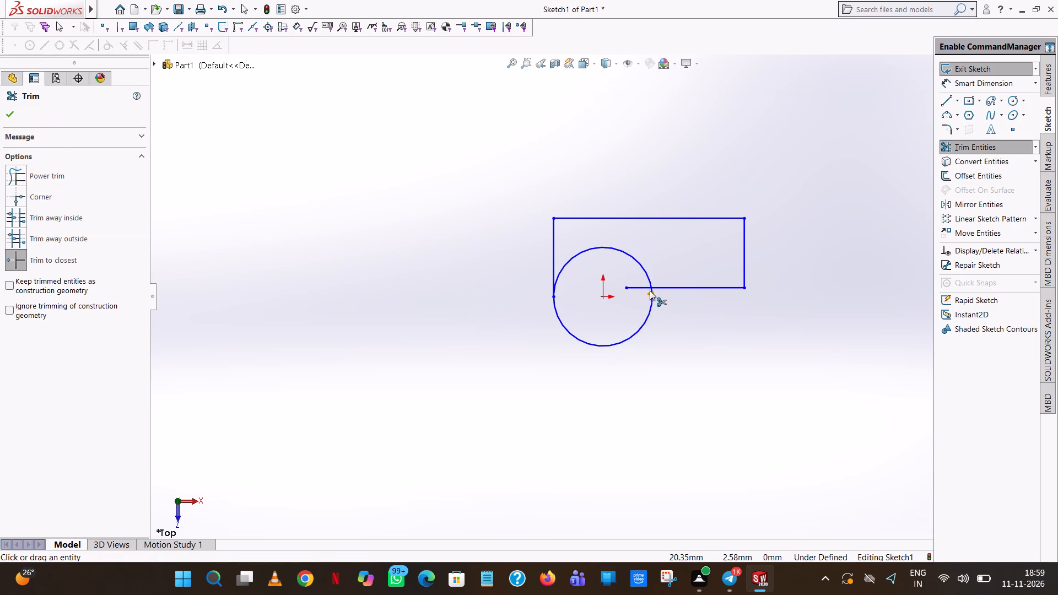
{"action": "scroll", "coordinate": [650, 290], "scroll_direction": "down", "scroll_amount": 9}
{"action": "left_click", "coordinate": [600, 315]}
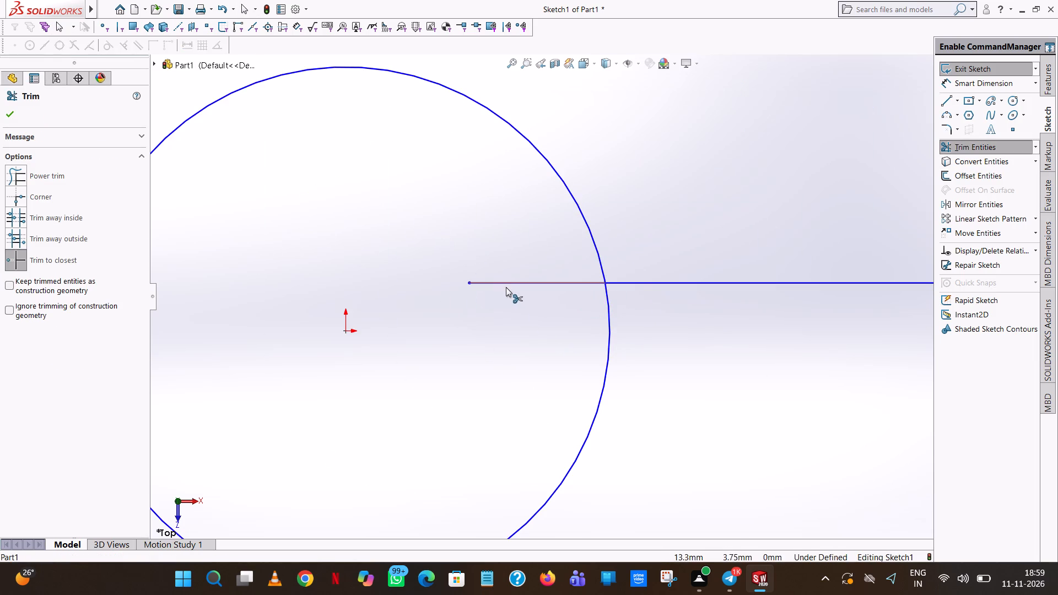
{"action": "left_click", "coordinate": [506, 288]}
{"action": "left_click", "coordinate": [513, 281]}
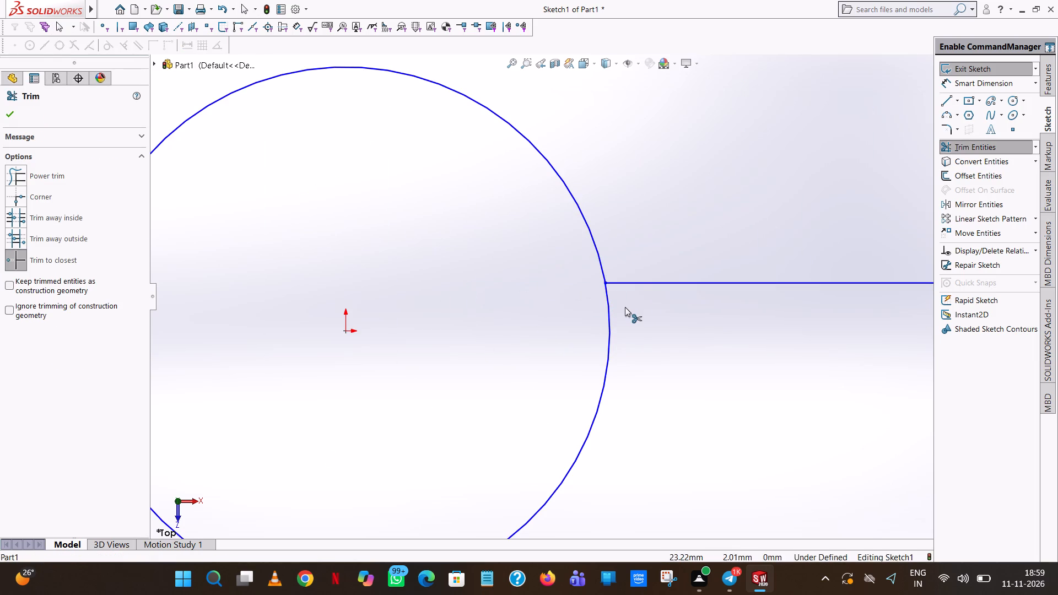
{"action": "scroll", "coordinate": [562, 182], "scroll_direction": "up", "scroll_amount": 7}
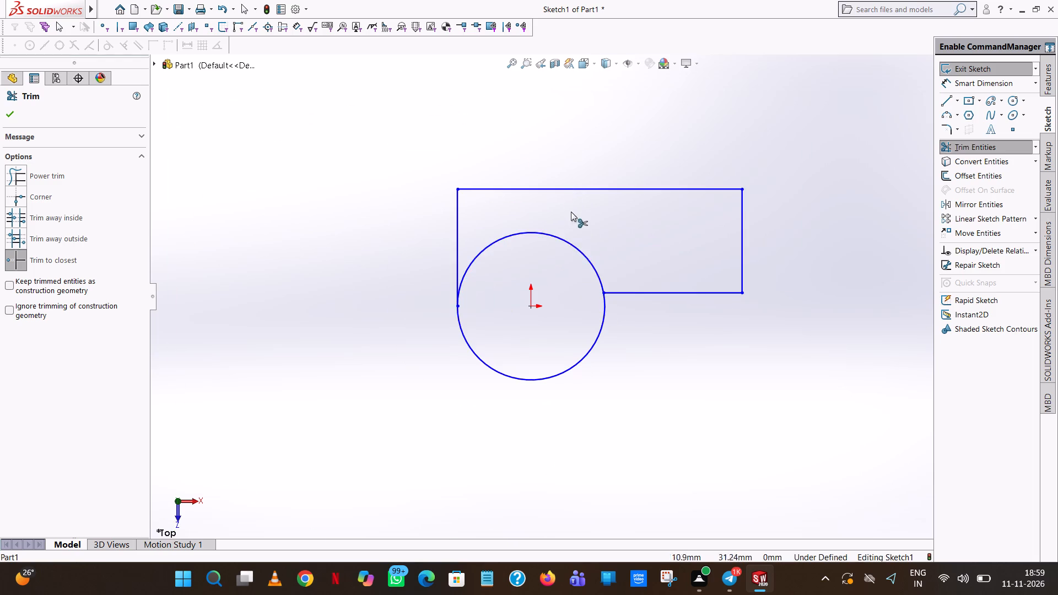
{"action": "left_click", "coordinate": [569, 243]}
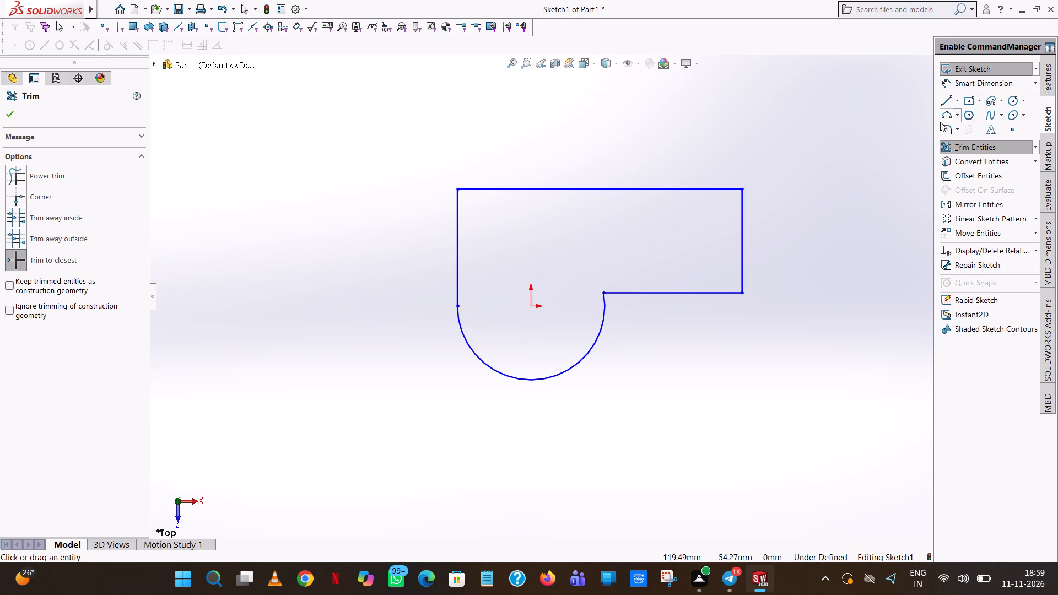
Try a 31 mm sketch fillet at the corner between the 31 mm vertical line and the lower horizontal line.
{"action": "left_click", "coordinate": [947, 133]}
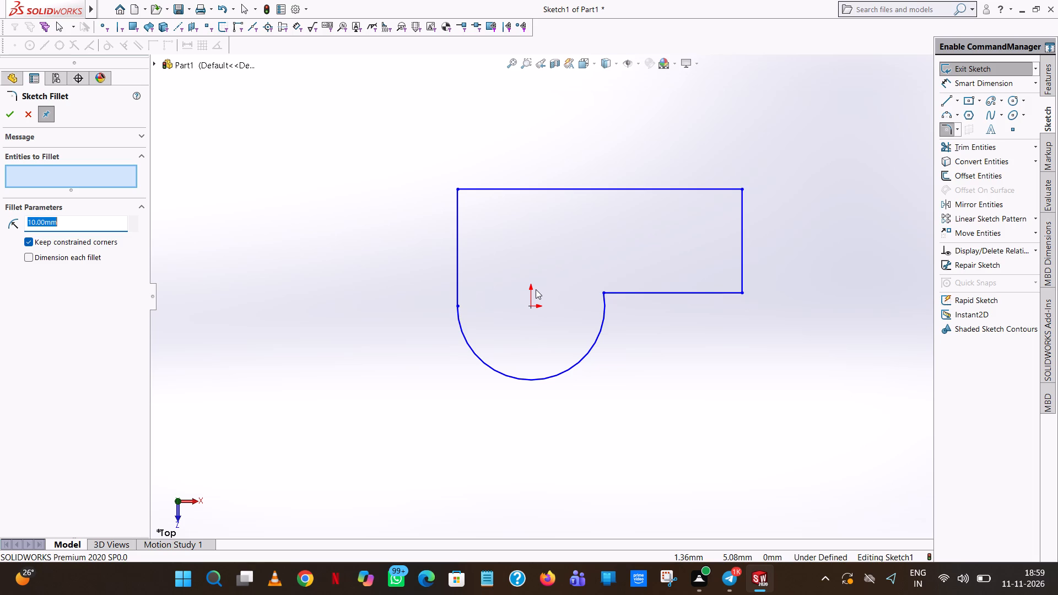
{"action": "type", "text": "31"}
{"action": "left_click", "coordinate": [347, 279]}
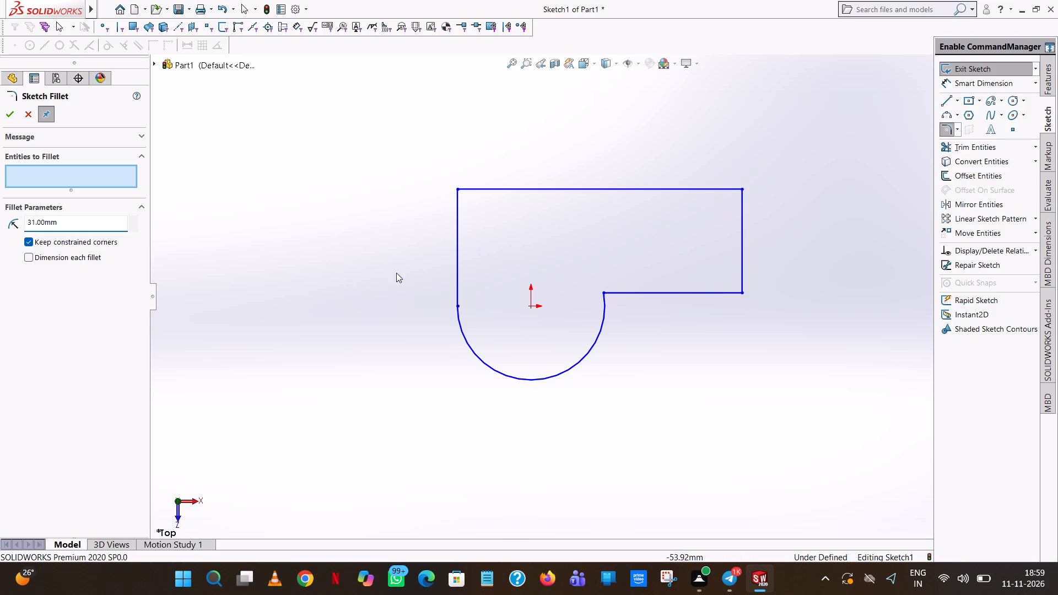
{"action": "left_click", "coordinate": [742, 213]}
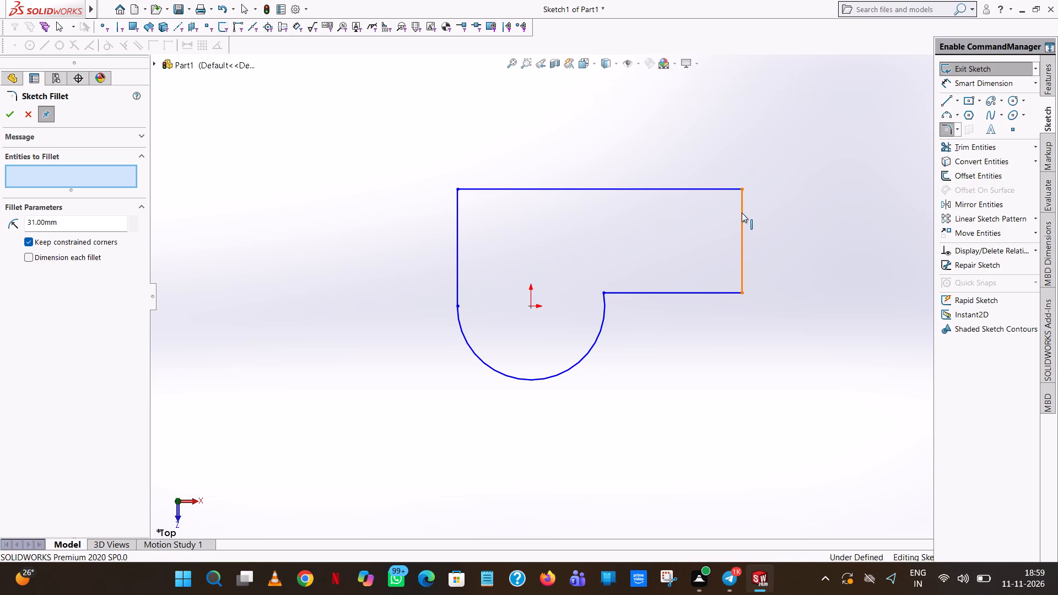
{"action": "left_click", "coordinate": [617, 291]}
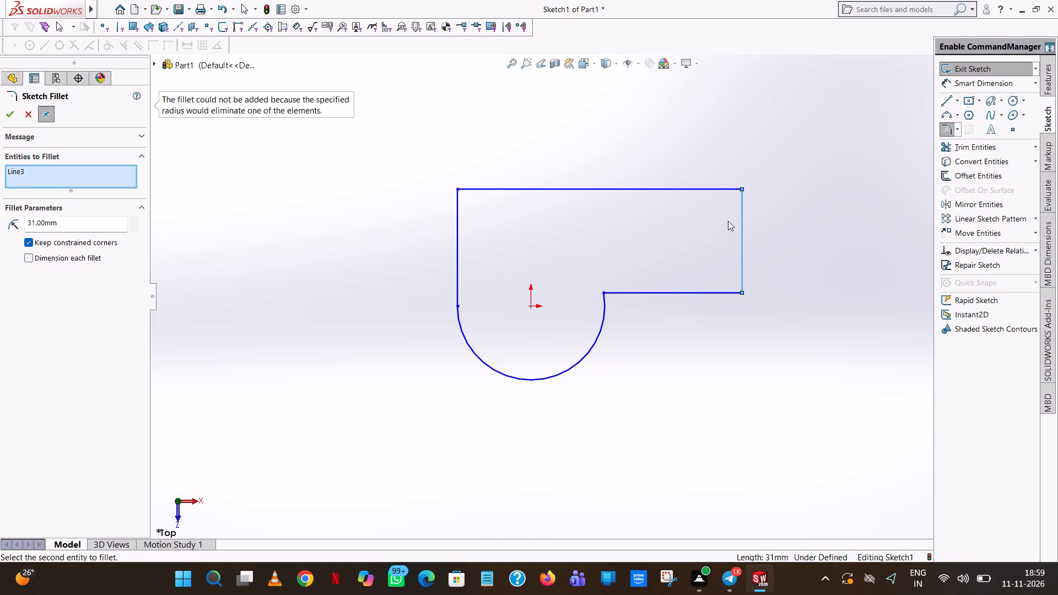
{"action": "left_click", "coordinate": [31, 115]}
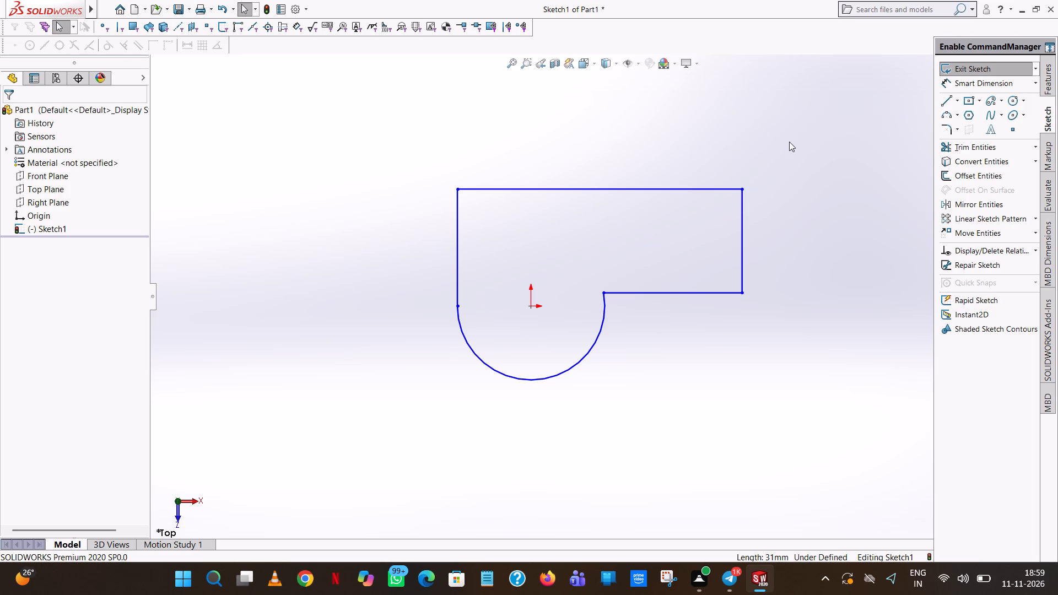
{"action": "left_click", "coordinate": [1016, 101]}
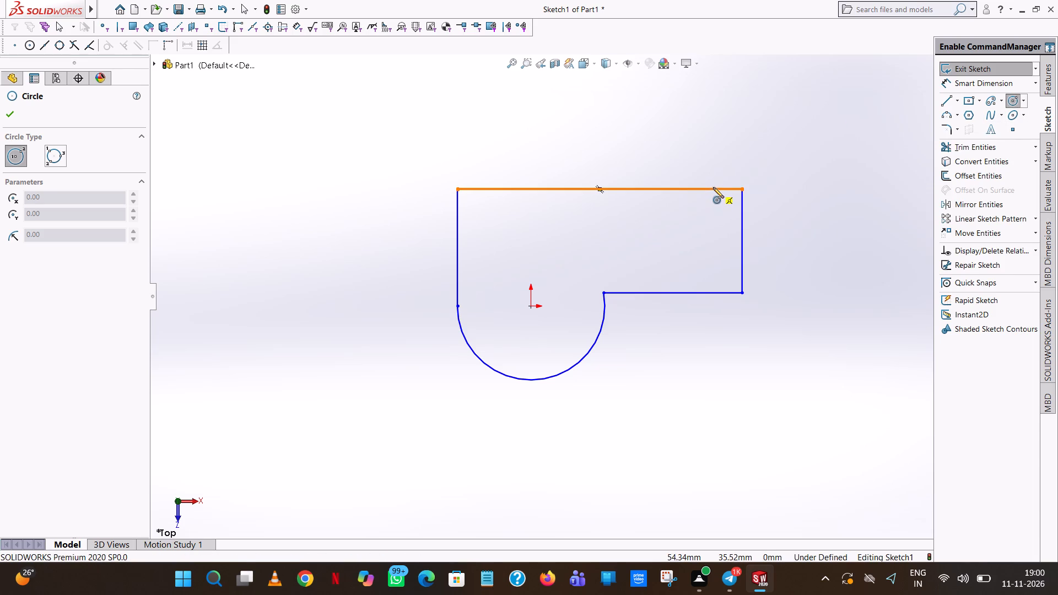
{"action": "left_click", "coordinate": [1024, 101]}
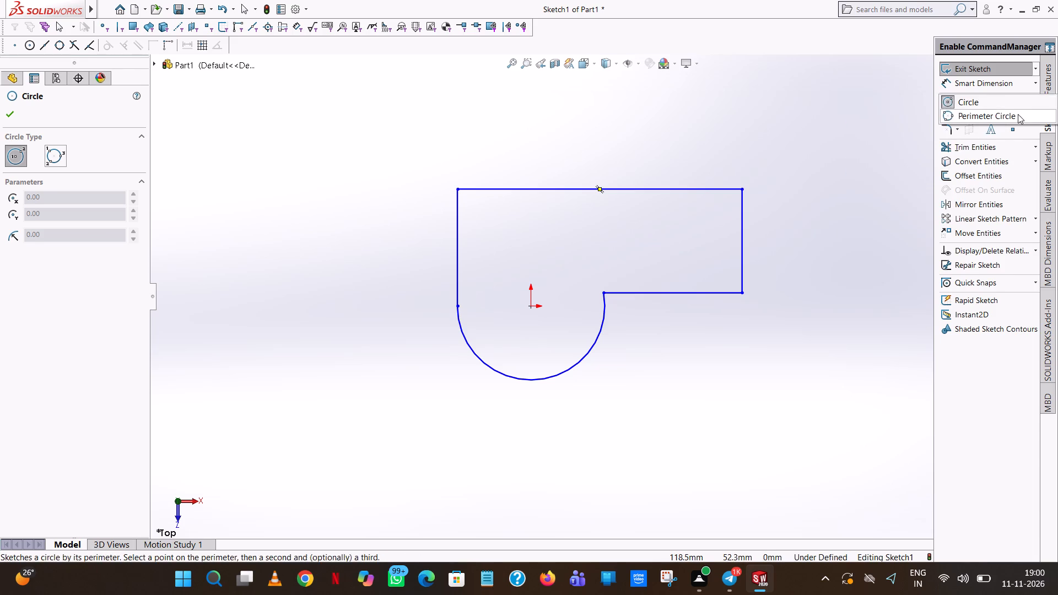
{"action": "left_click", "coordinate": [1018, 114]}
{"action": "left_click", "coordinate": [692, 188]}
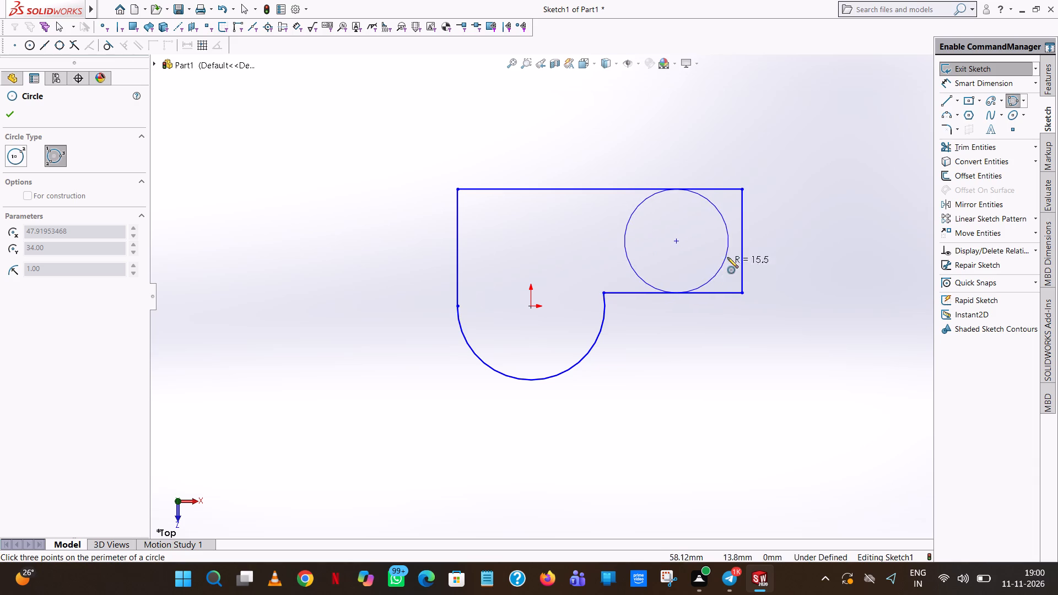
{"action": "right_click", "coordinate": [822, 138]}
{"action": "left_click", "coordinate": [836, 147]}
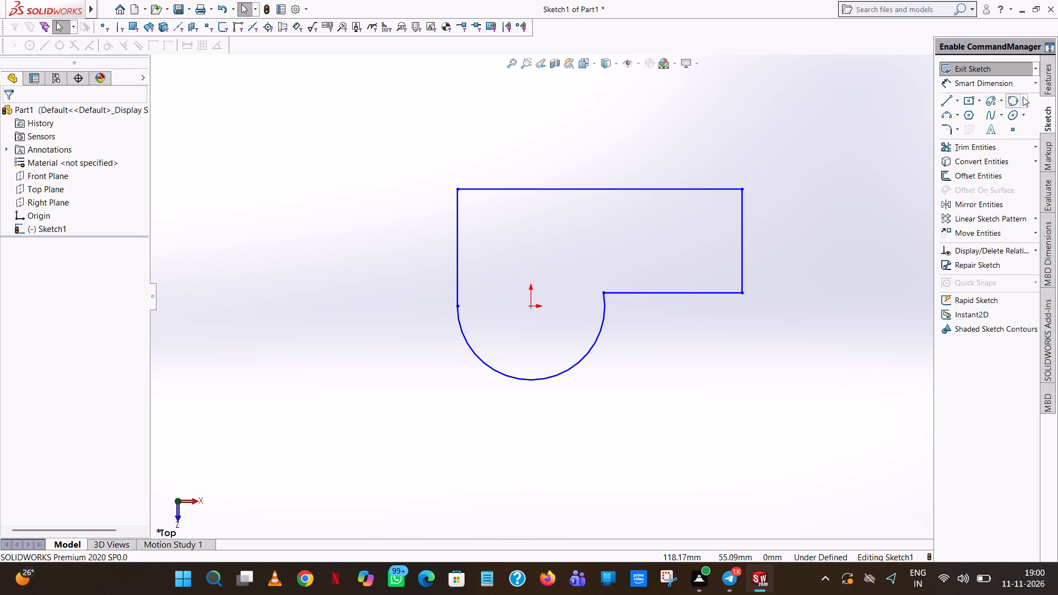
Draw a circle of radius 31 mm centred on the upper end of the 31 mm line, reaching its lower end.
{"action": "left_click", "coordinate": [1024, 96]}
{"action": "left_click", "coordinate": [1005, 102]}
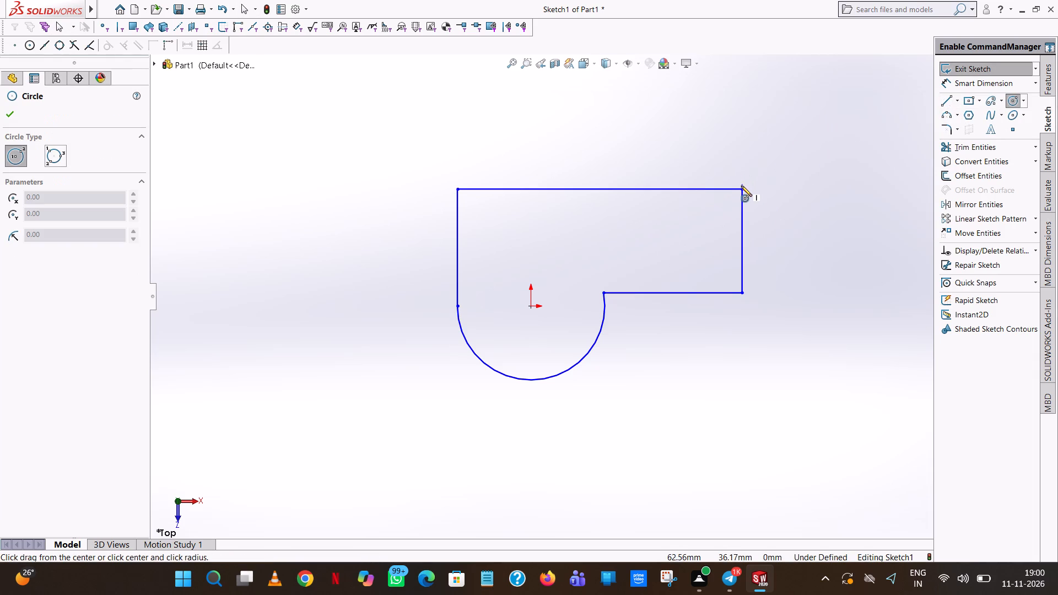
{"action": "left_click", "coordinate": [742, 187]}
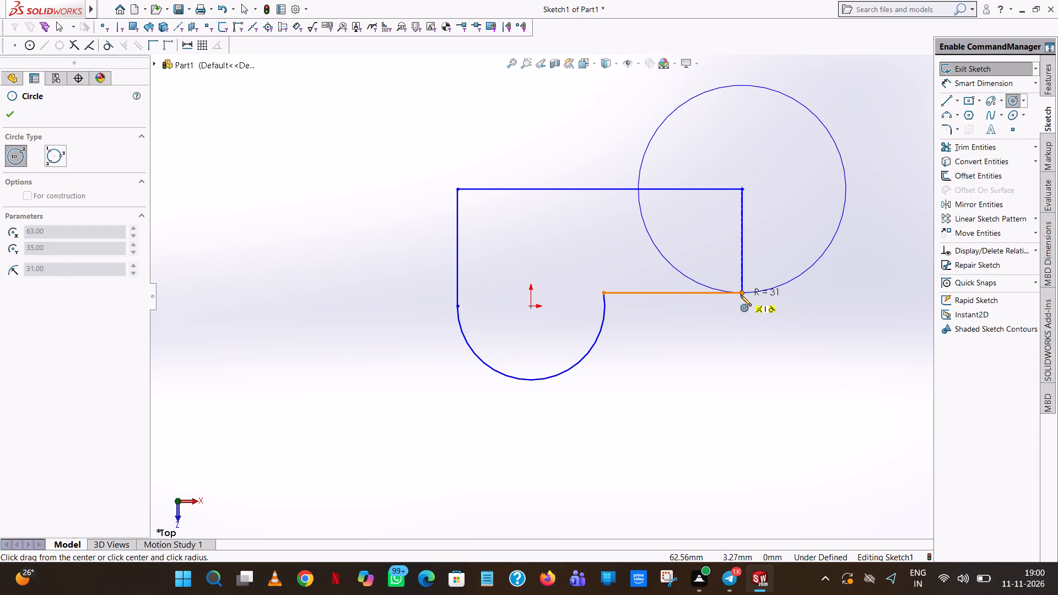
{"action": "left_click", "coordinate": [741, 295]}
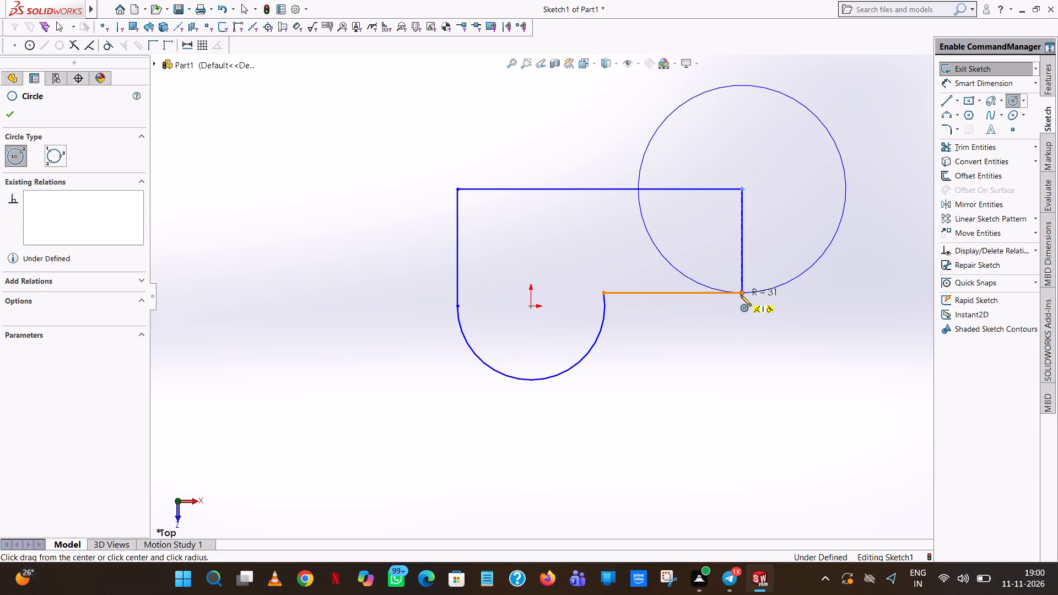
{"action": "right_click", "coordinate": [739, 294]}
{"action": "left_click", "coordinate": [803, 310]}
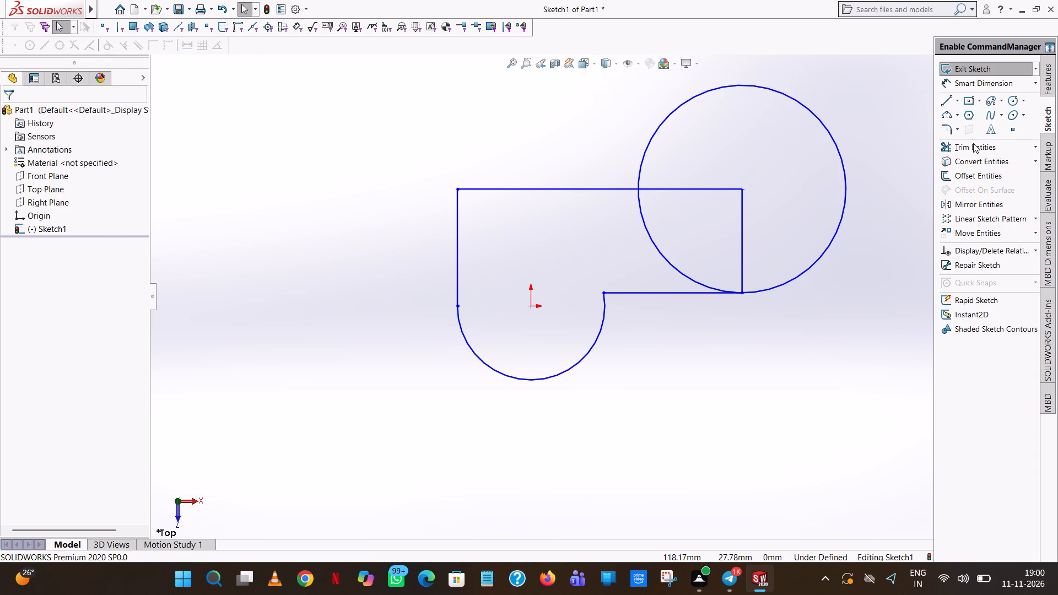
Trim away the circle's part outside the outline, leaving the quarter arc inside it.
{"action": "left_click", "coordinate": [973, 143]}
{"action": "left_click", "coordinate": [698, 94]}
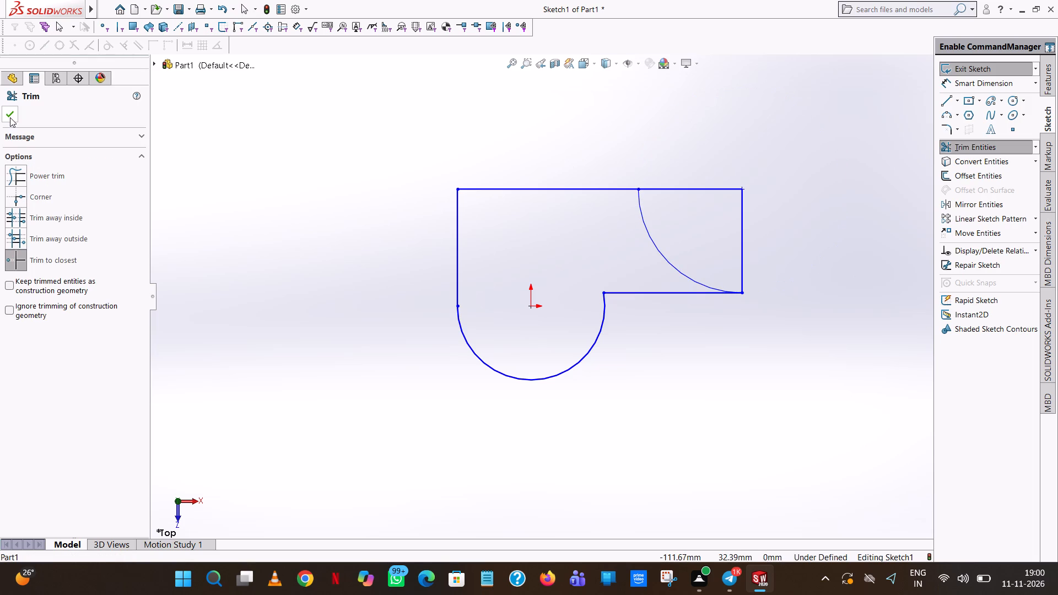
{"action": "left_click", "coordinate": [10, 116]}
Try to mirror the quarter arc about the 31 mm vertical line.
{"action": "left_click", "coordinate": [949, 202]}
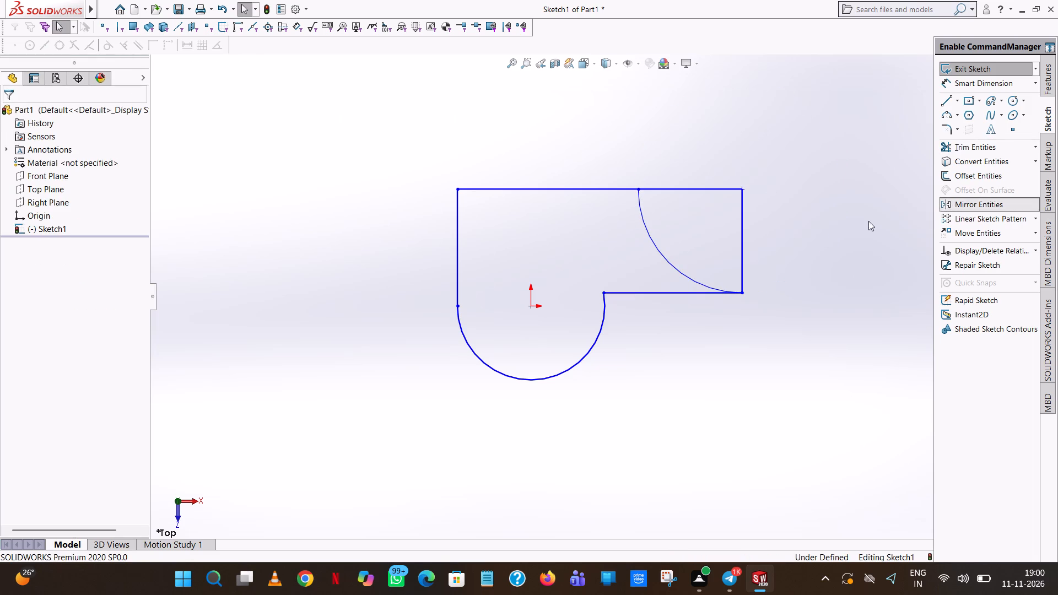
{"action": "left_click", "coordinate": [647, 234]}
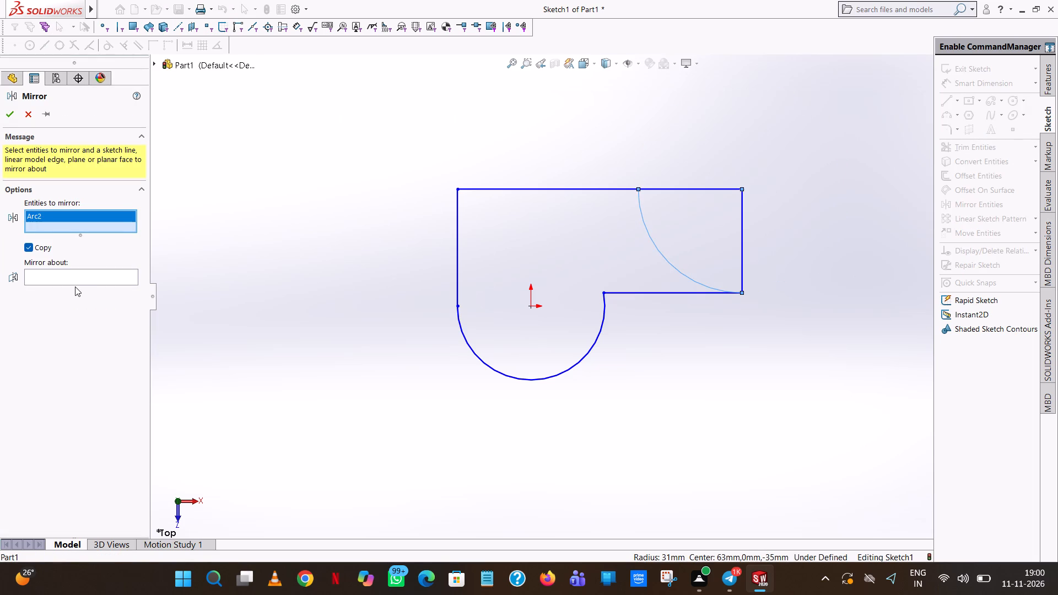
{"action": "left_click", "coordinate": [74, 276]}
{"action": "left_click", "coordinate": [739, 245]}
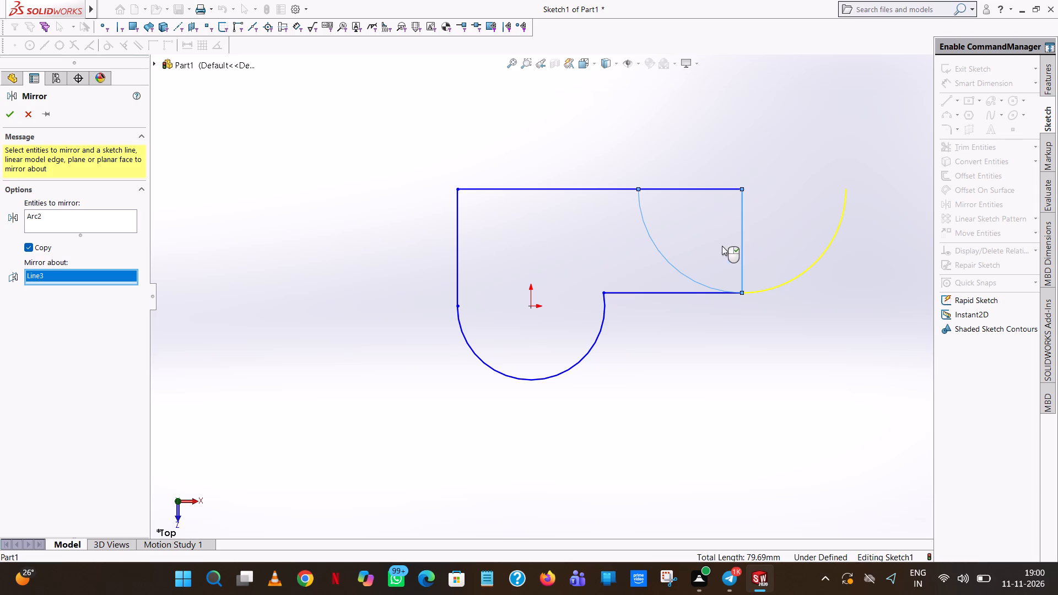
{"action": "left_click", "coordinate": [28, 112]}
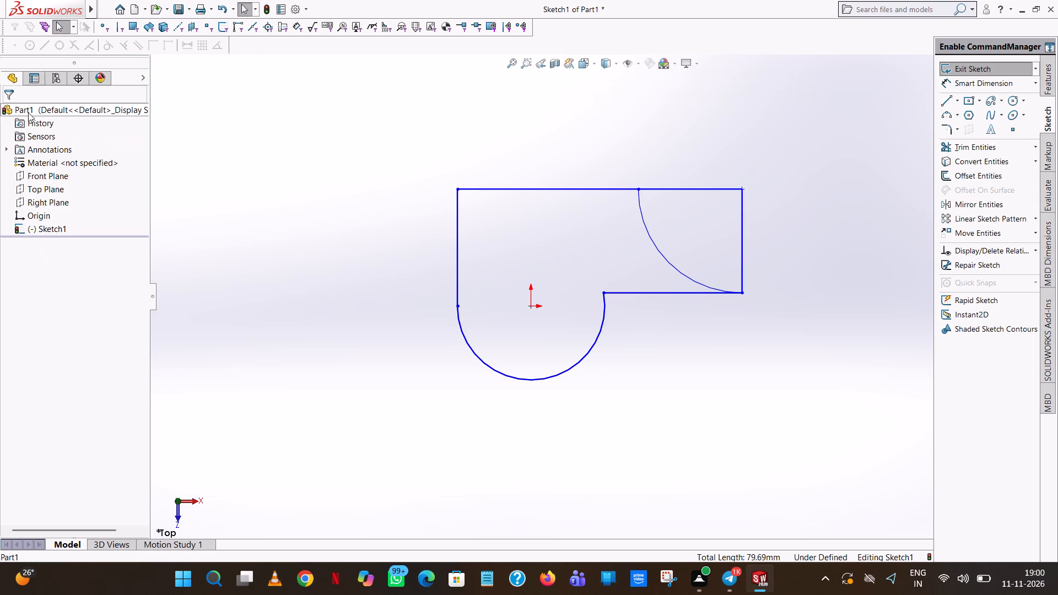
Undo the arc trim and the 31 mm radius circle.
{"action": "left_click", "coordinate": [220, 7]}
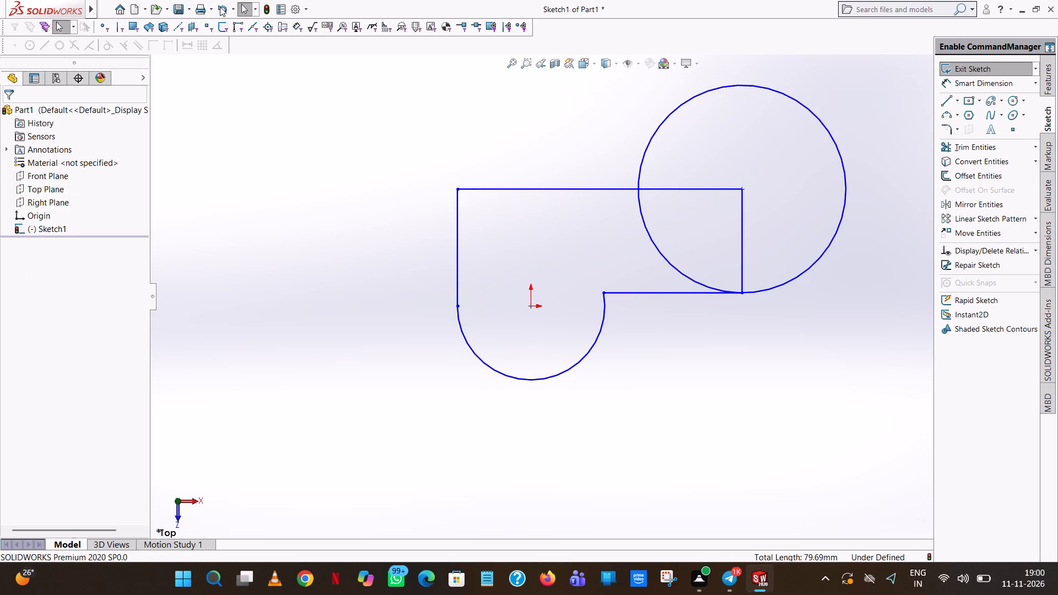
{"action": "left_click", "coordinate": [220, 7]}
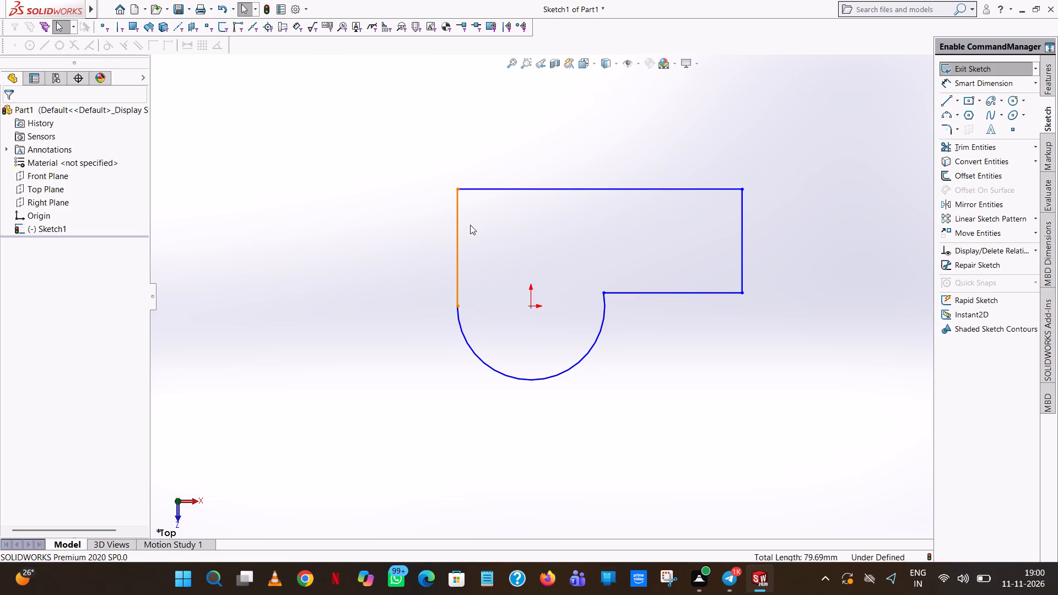
Draw a perimeter circle of radius 31 mm through the upper end of the 31 mm line, touching the lower horizontal line.
{"action": "left_click", "coordinate": [1027, 100]}
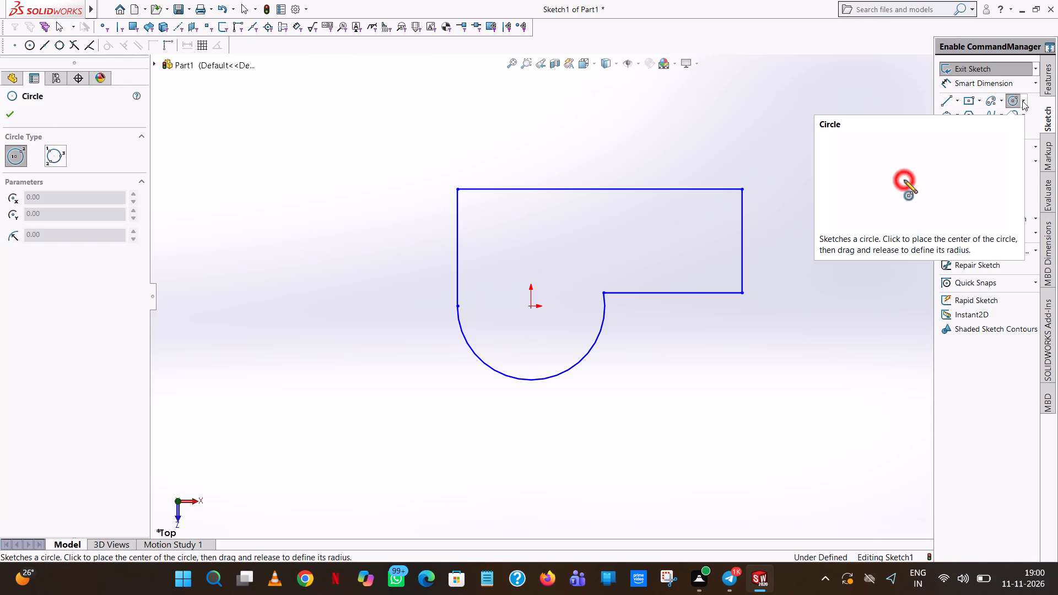
{"action": "left_click", "coordinate": [1022, 101]}
{"action": "left_click", "coordinate": [984, 117]}
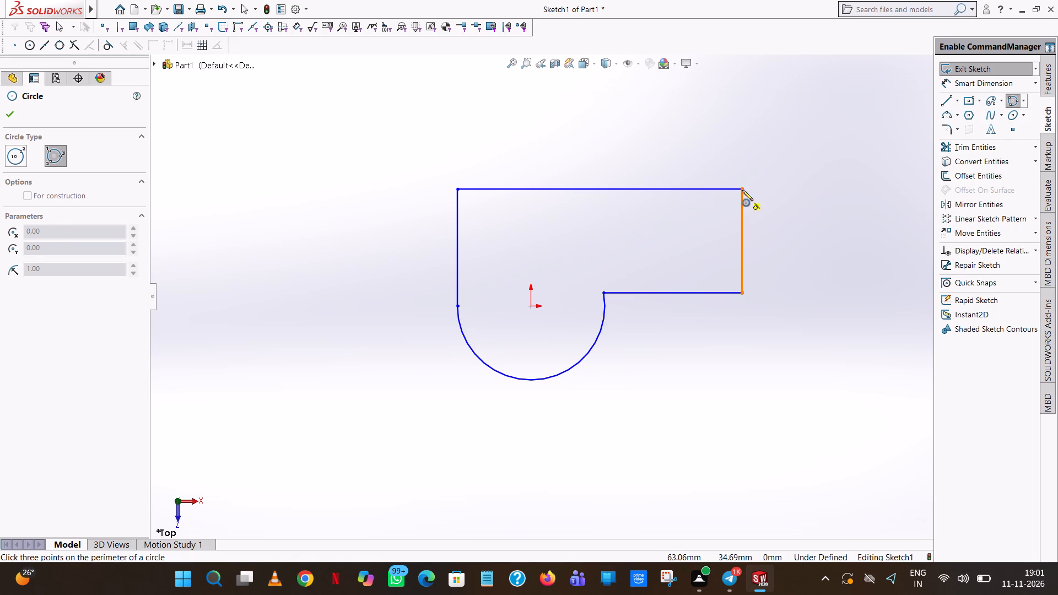
{"action": "left_click", "coordinate": [742, 190]}
{"action": "left_click", "coordinate": [676, 291]}
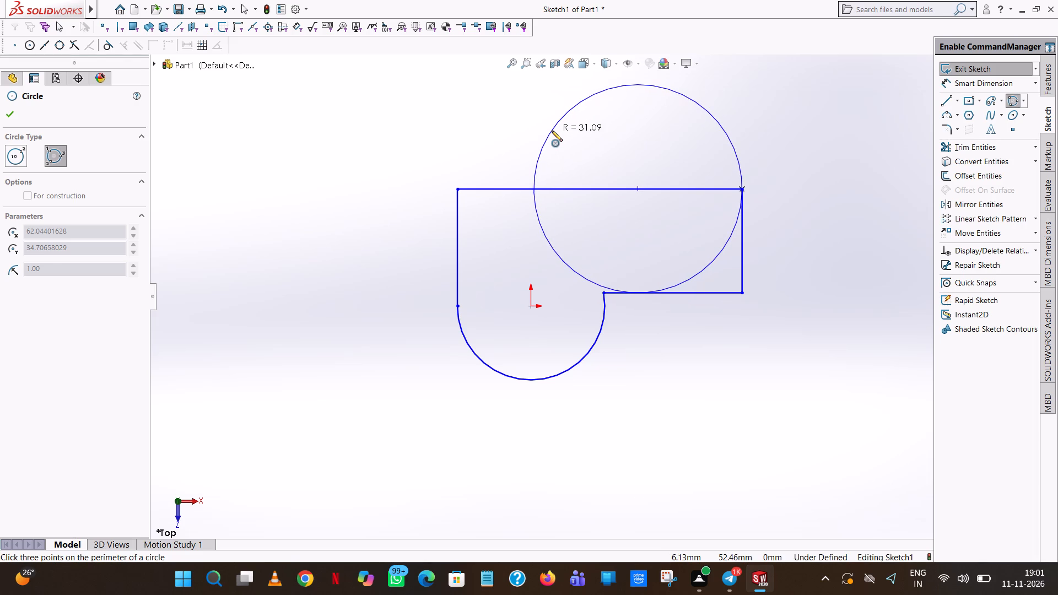
{"action": "left_click", "coordinate": [552, 131]}
{"action": "type", "text": "31"}
{"action": "key", "text": "Return"}
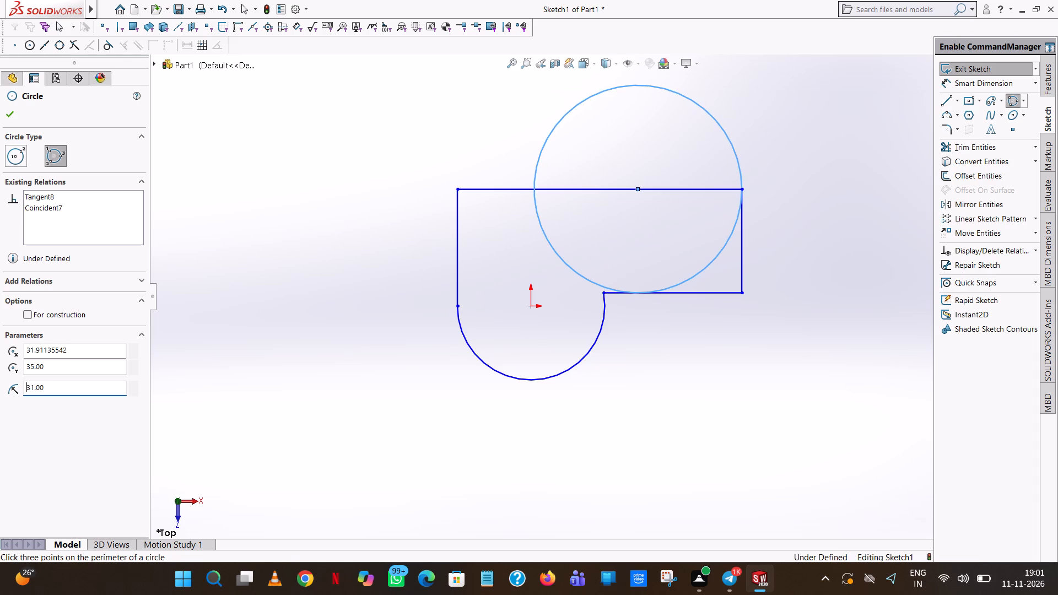
{"action": "key", "text": "Return"}
{"action": "right_click", "coordinate": [552, 131]}
{"action": "left_click", "coordinate": [588, 142]}
Trim the circle to the quarter arc rounding the outer lower corner, and remove the 31 mm line and the horizontal line's excess.
{"action": "left_click", "coordinate": [958, 141]}
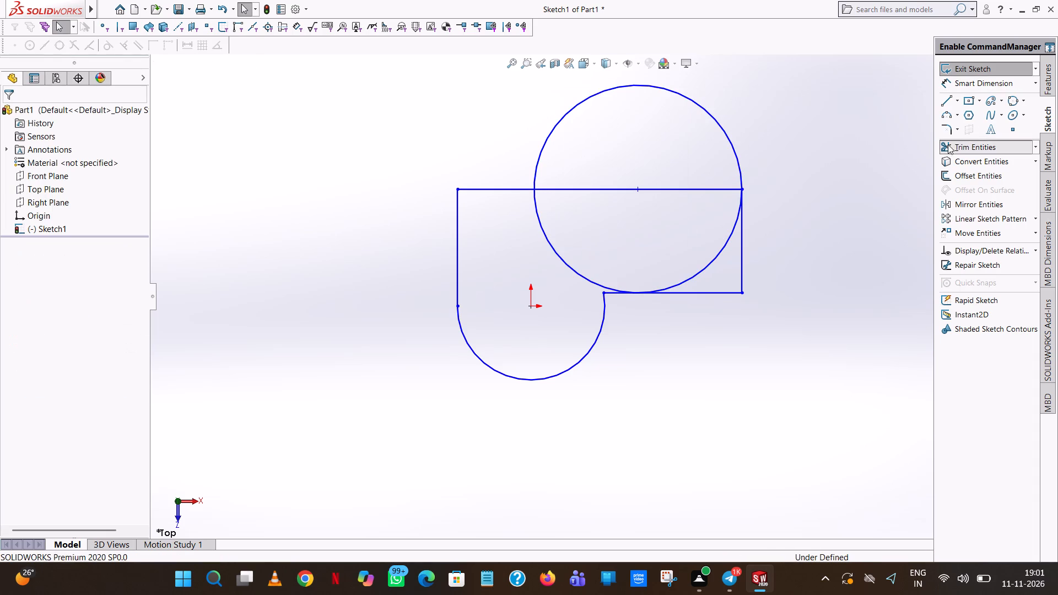
{"action": "left_click", "coordinate": [682, 95]}
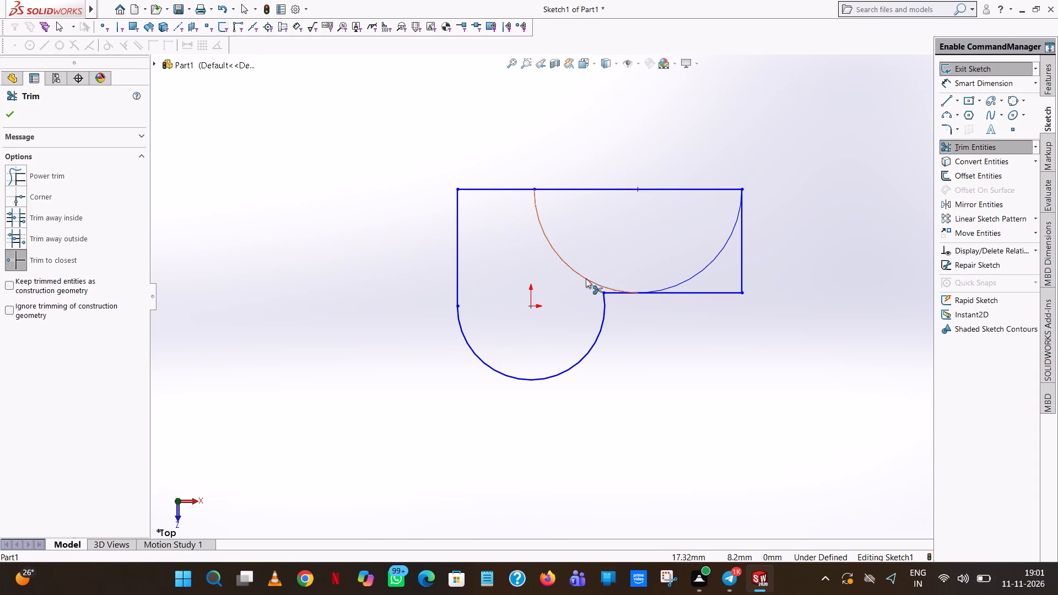
{"action": "left_click", "coordinate": [583, 277]}
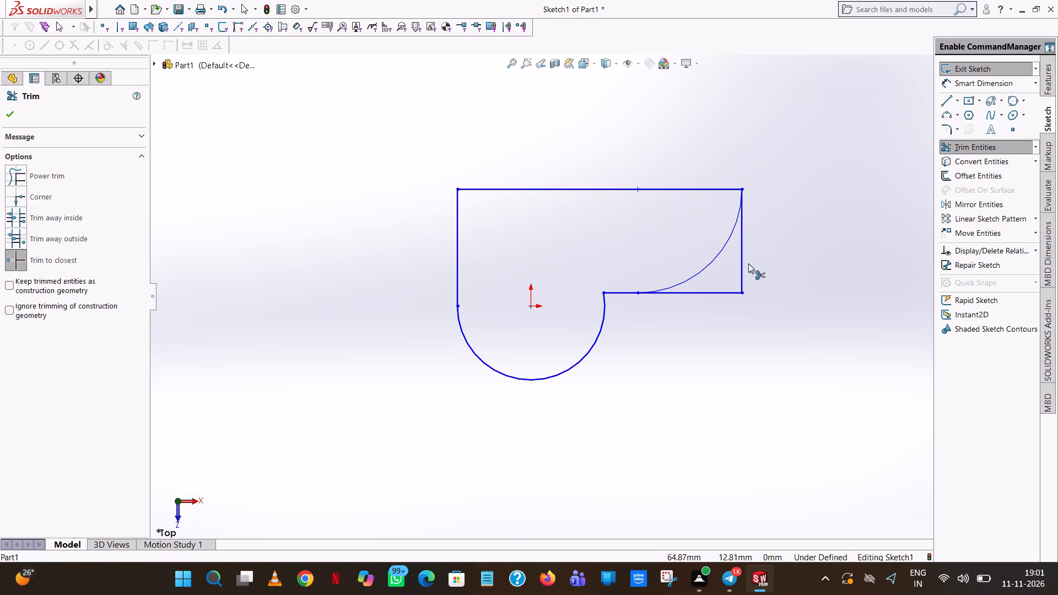
{"action": "left_click", "coordinate": [744, 259]}
{"action": "left_click", "coordinate": [724, 289]}
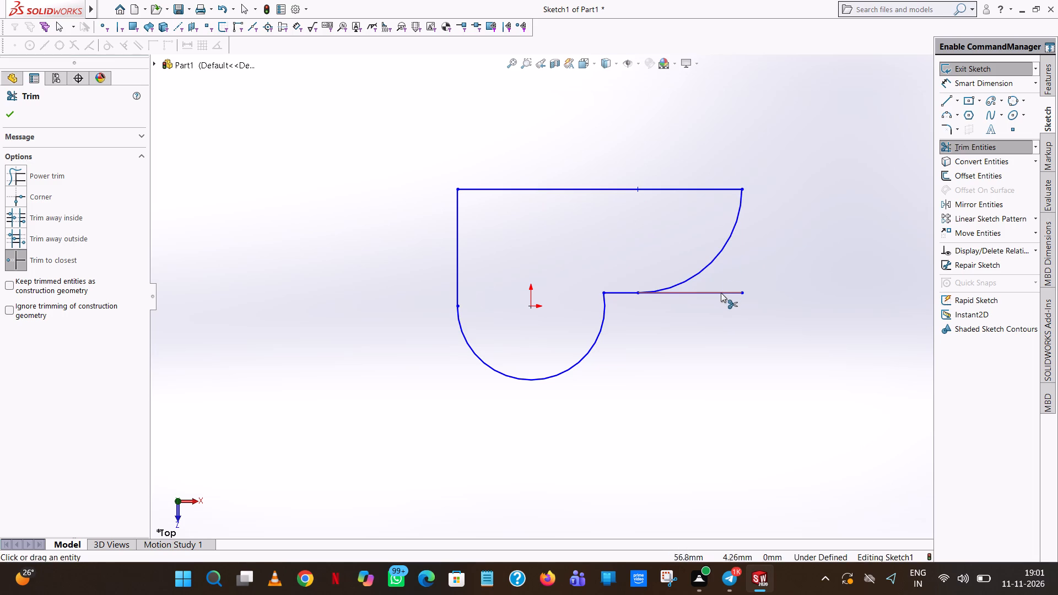
{"action": "left_click", "coordinate": [721, 293]}
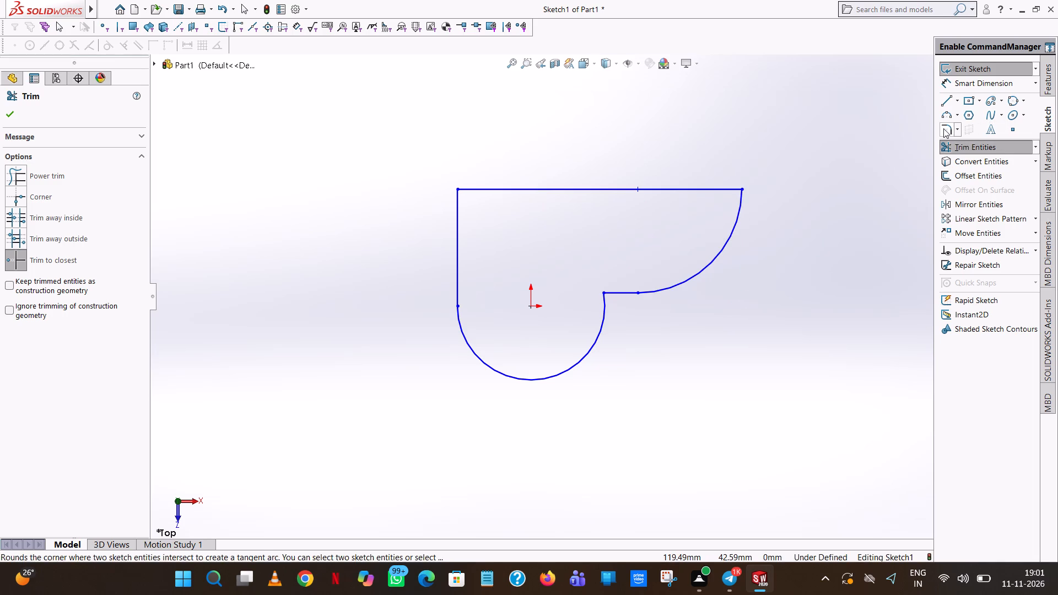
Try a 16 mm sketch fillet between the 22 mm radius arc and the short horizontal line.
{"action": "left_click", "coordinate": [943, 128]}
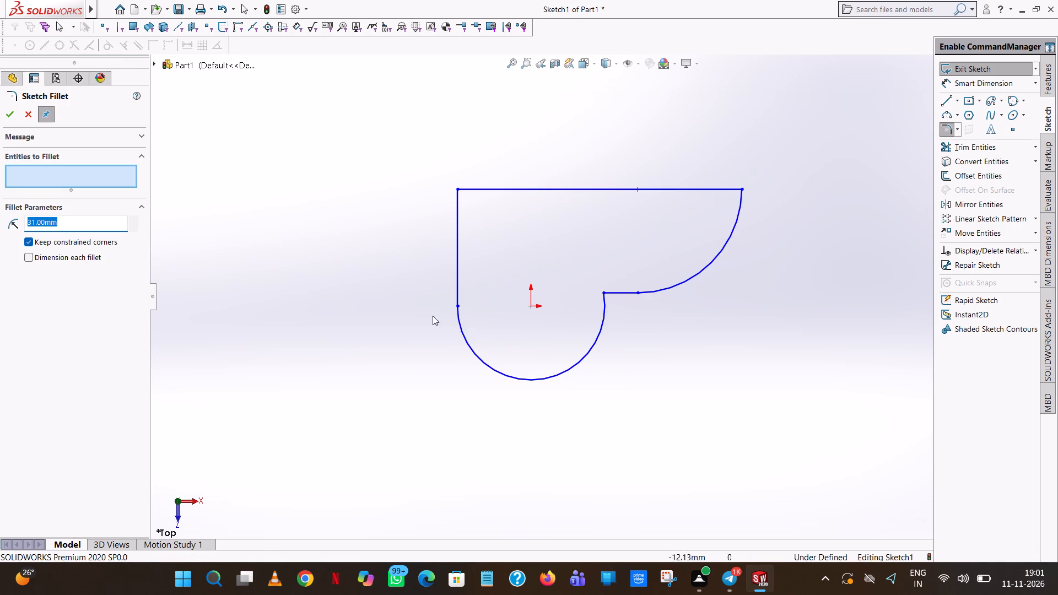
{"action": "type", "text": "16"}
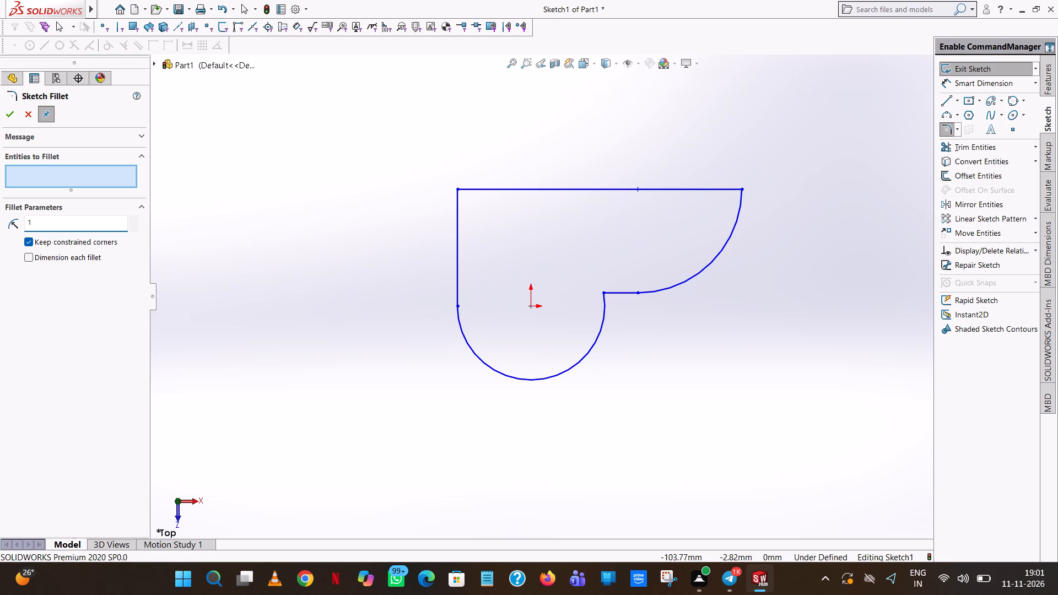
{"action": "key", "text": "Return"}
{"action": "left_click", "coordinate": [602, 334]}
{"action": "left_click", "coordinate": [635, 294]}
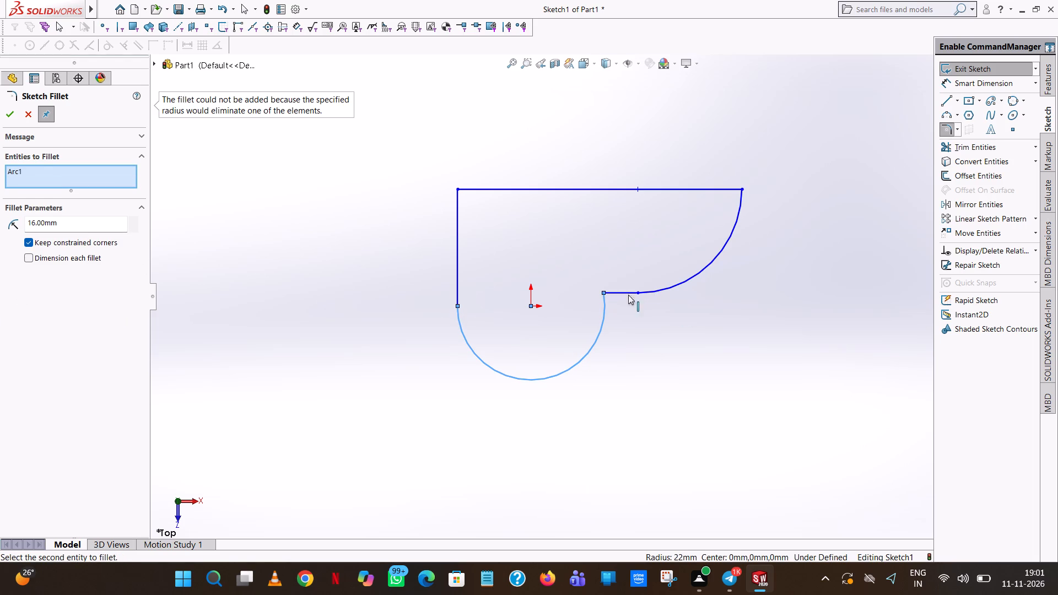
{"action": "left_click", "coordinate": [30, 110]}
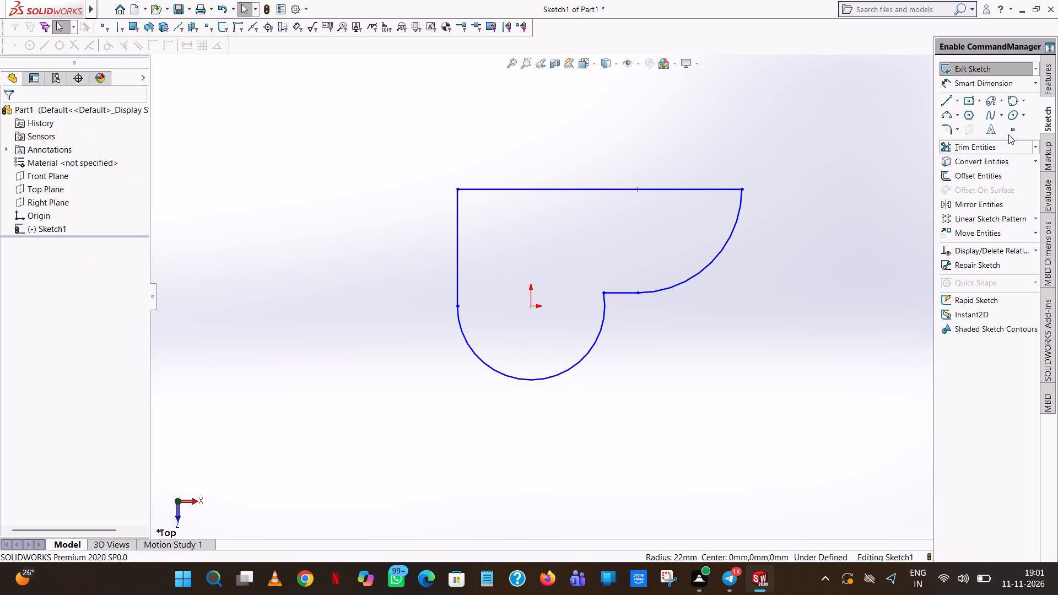
Undo the trim of the horizontal line's excess beyond the quarter arc.
{"action": "left_click", "coordinate": [219, 4]}
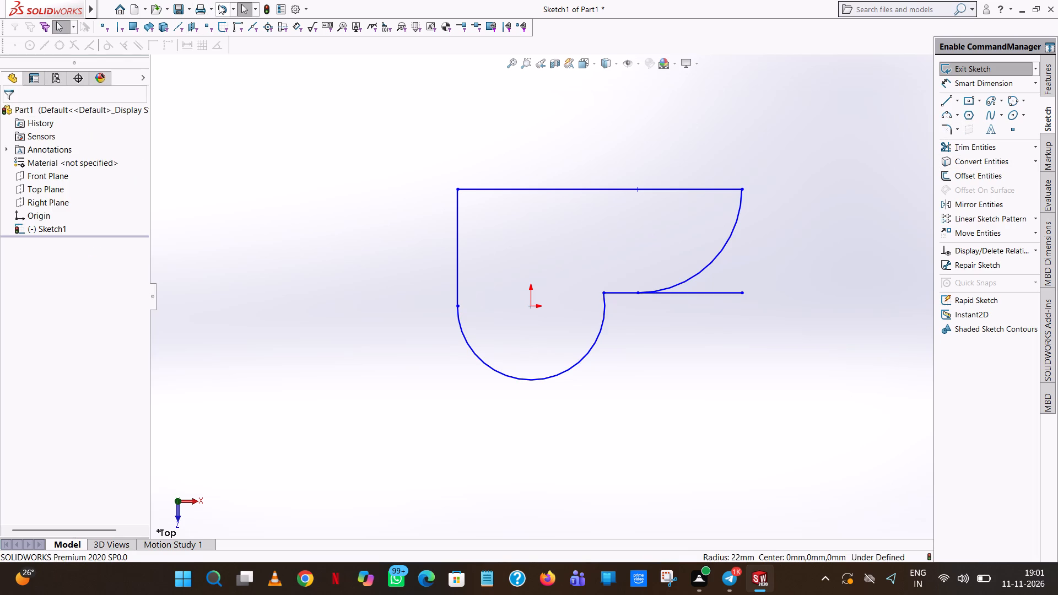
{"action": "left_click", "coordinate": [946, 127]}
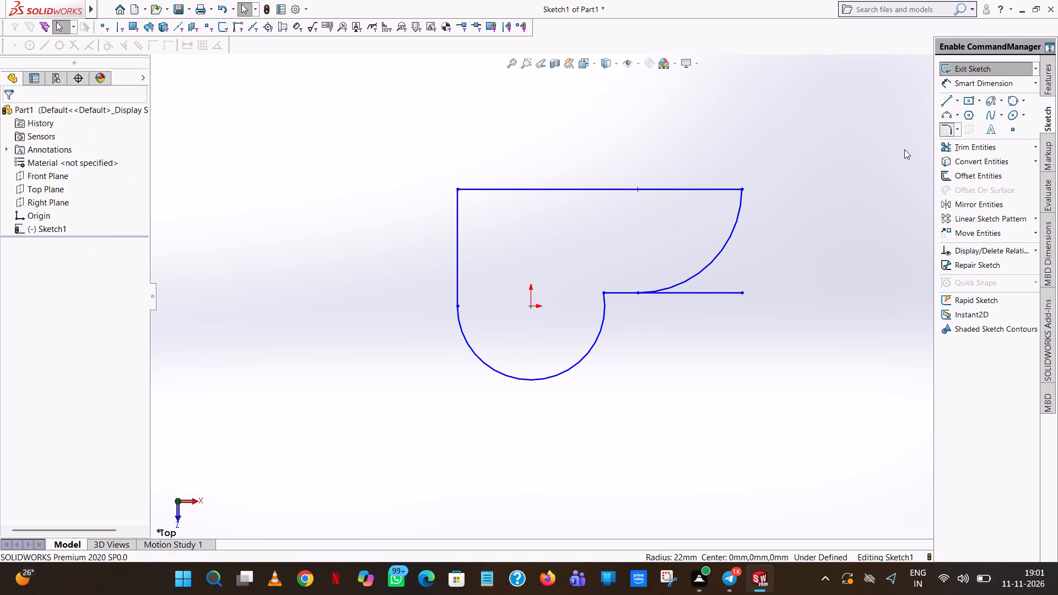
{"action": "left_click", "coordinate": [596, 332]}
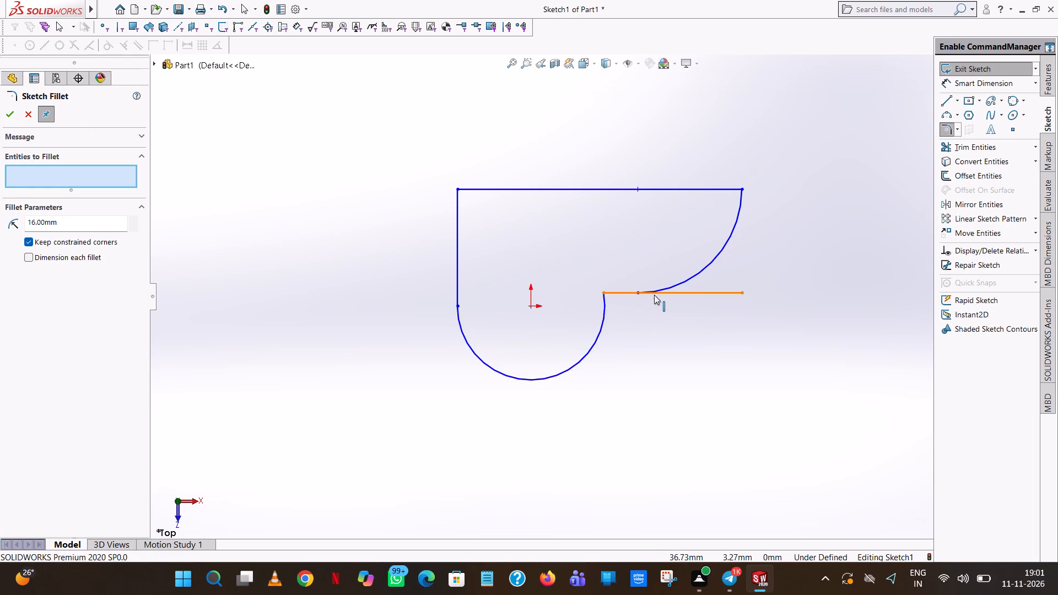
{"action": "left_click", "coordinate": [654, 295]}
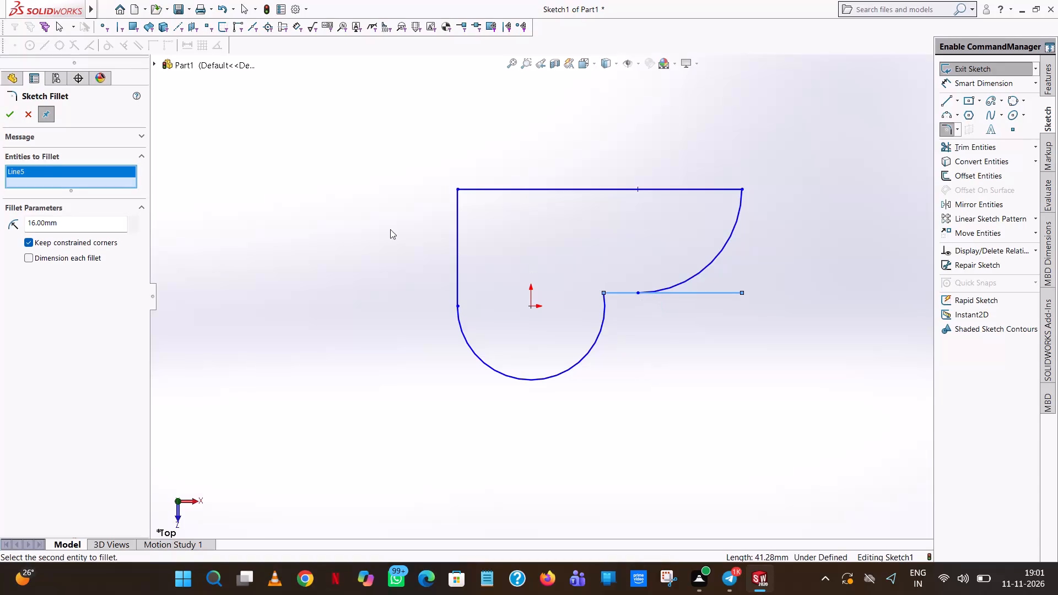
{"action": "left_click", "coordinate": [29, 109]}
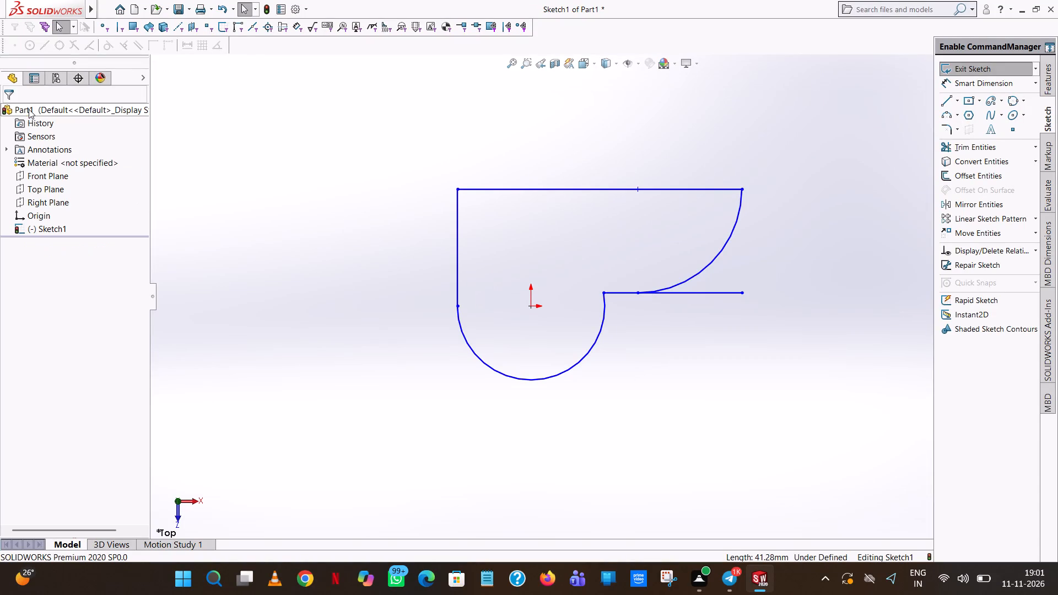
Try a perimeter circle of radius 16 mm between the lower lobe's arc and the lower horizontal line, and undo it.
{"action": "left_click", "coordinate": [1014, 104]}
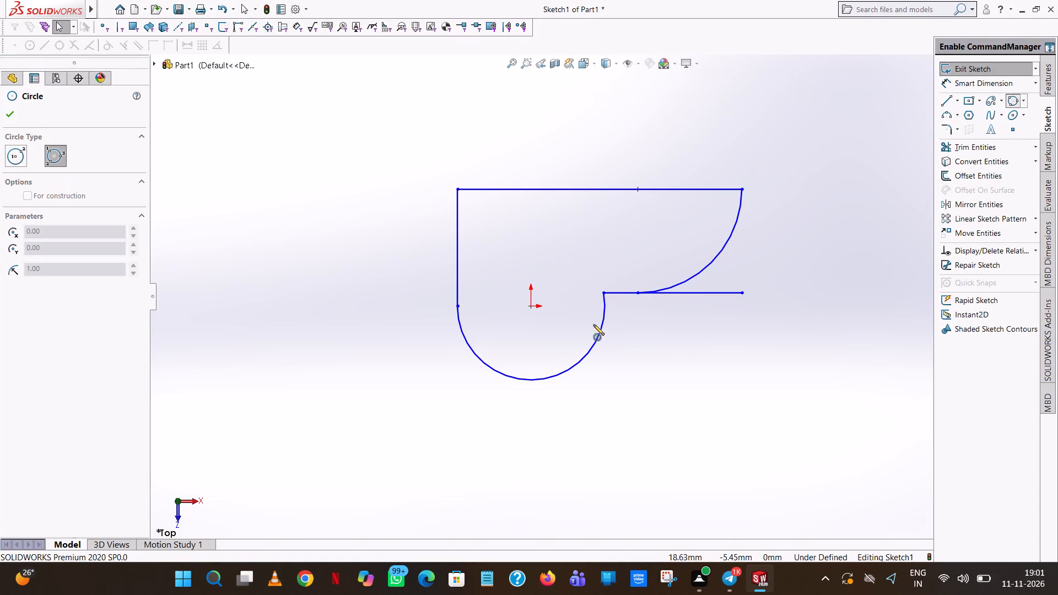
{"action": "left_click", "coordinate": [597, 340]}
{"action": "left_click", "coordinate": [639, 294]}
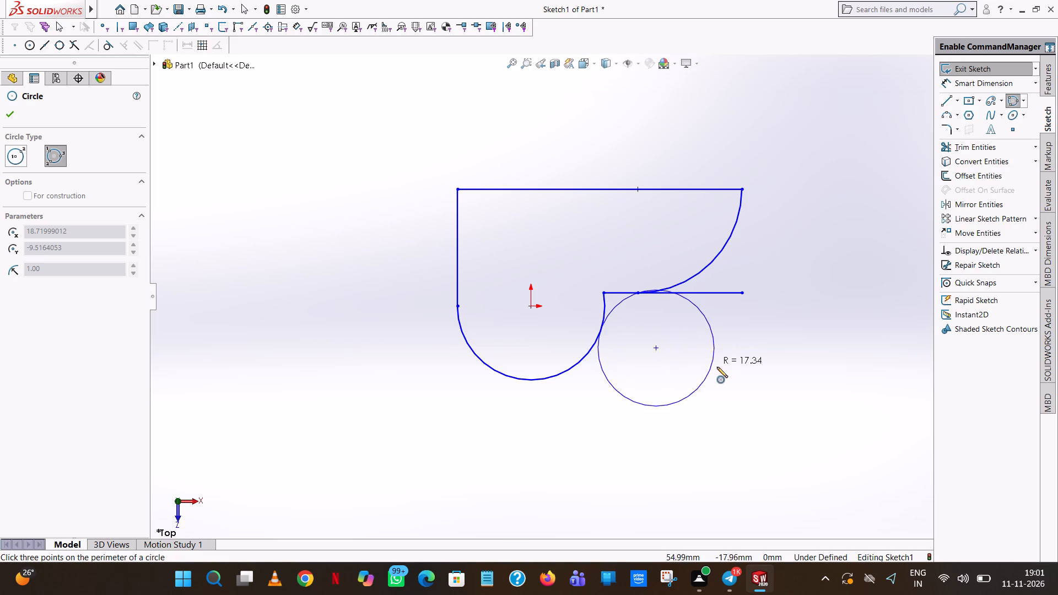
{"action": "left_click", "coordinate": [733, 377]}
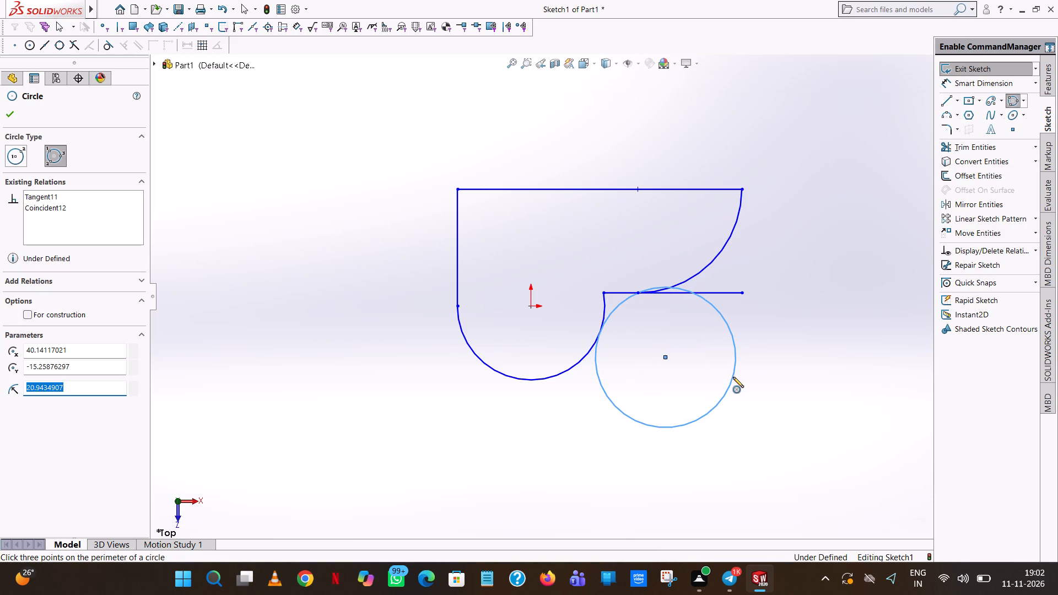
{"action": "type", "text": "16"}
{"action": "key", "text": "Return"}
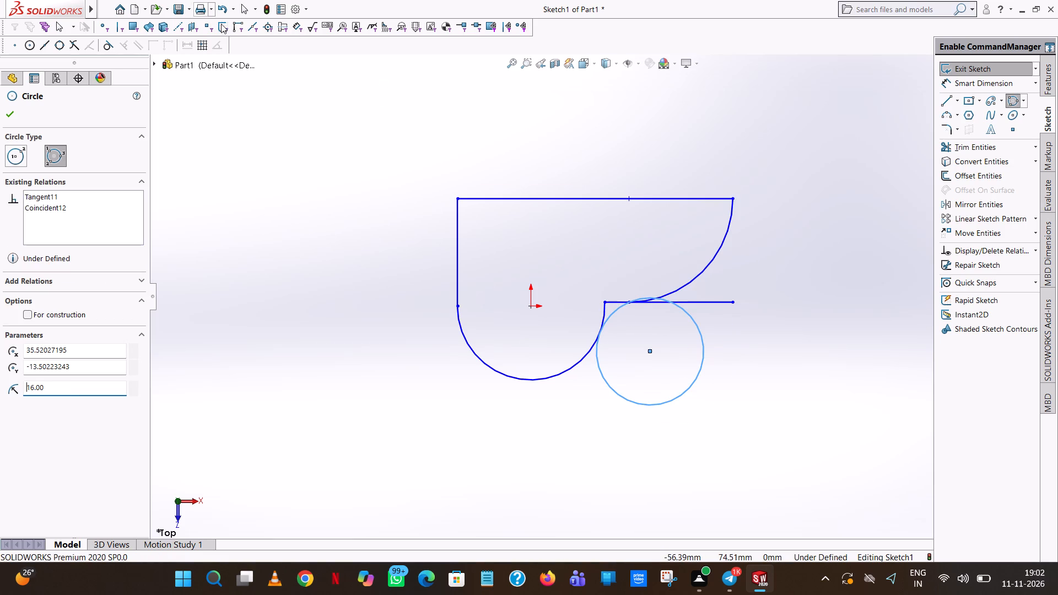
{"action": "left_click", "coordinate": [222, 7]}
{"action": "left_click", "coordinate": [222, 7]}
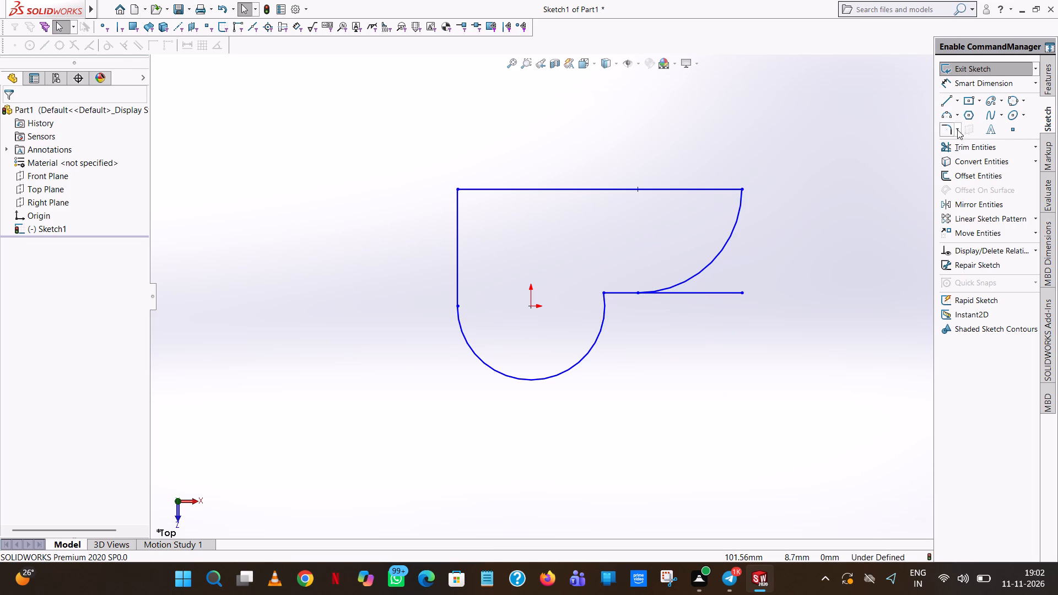
Dimension the vertical distance between the two endpoints of the large quarter arc as 31 mm.
{"action": "left_click", "coordinate": [954, 83]}
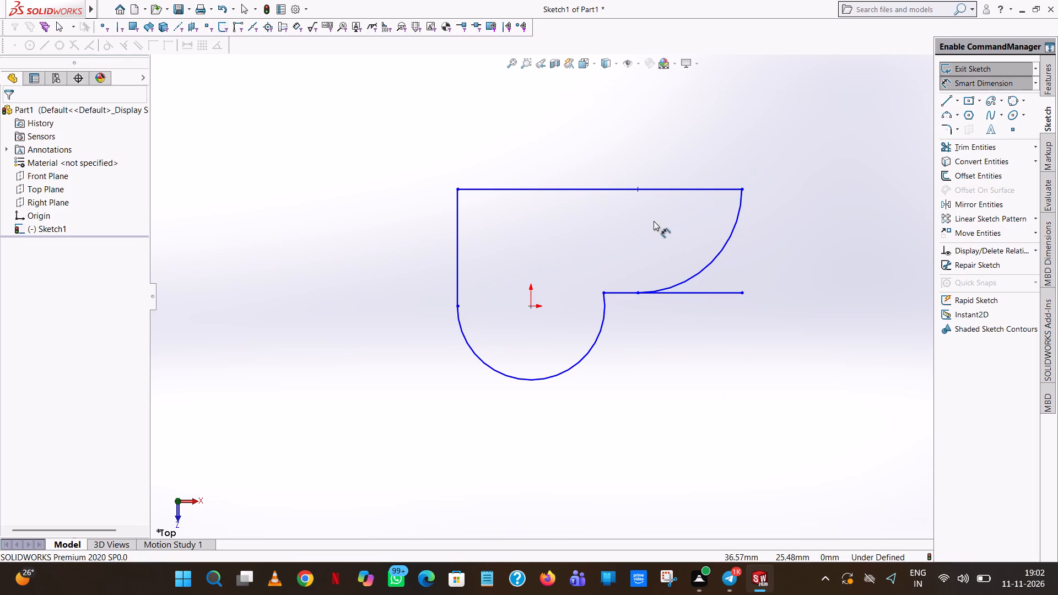
{"action": "left_click", "coordinate": [639, 291]}
{"action": "left_click", "coordinate": [742, 187]}
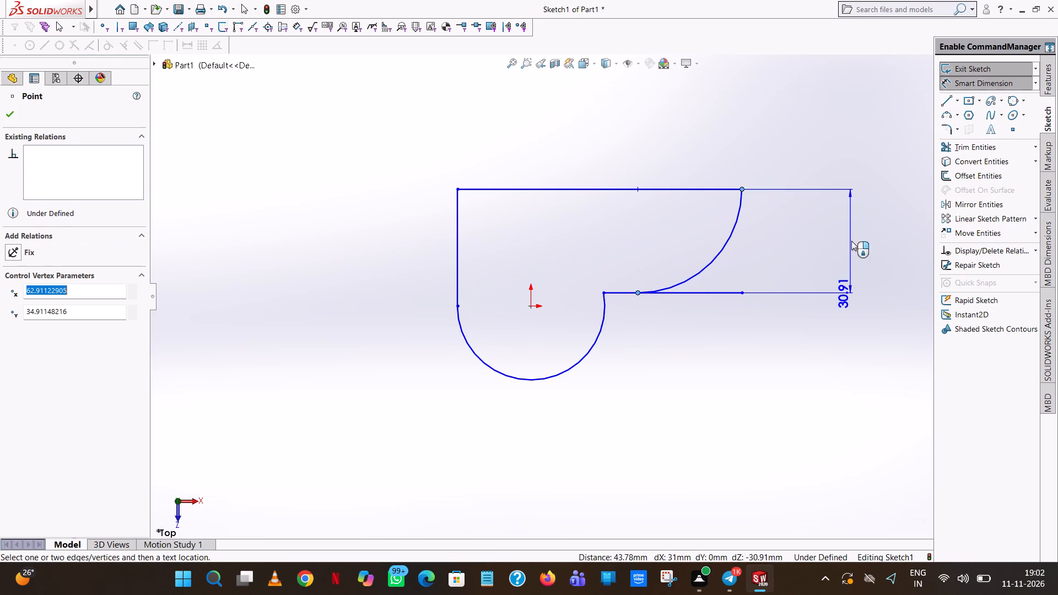
{"action": "left_click", "coordinate": [851, 241]}
{"action": "type", "text": "31"}
{"action": "key", "text": "Return"}
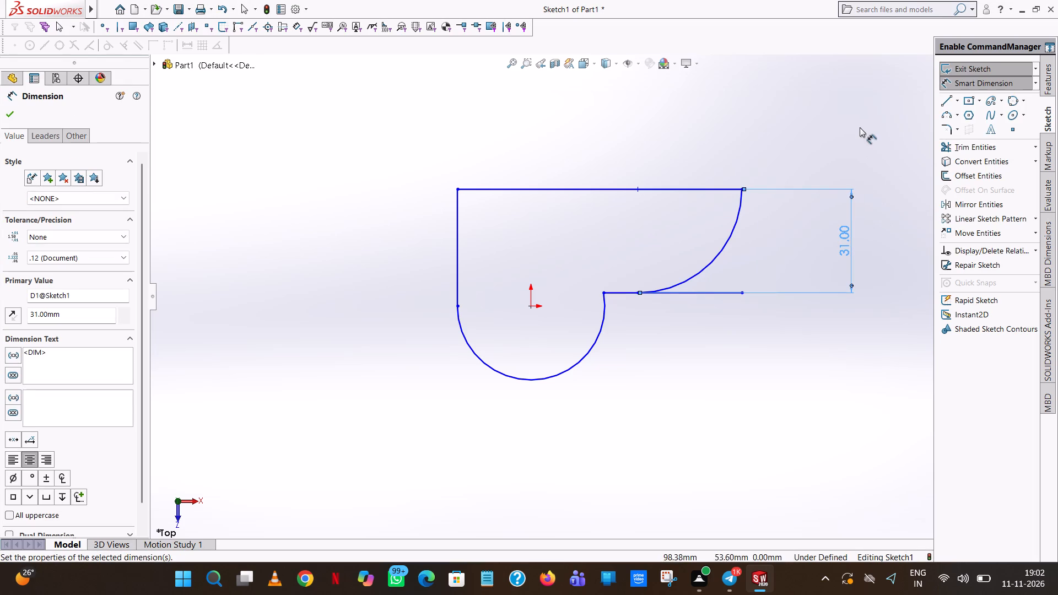
{"action": "left_click", "coordinate": [859, 127]}
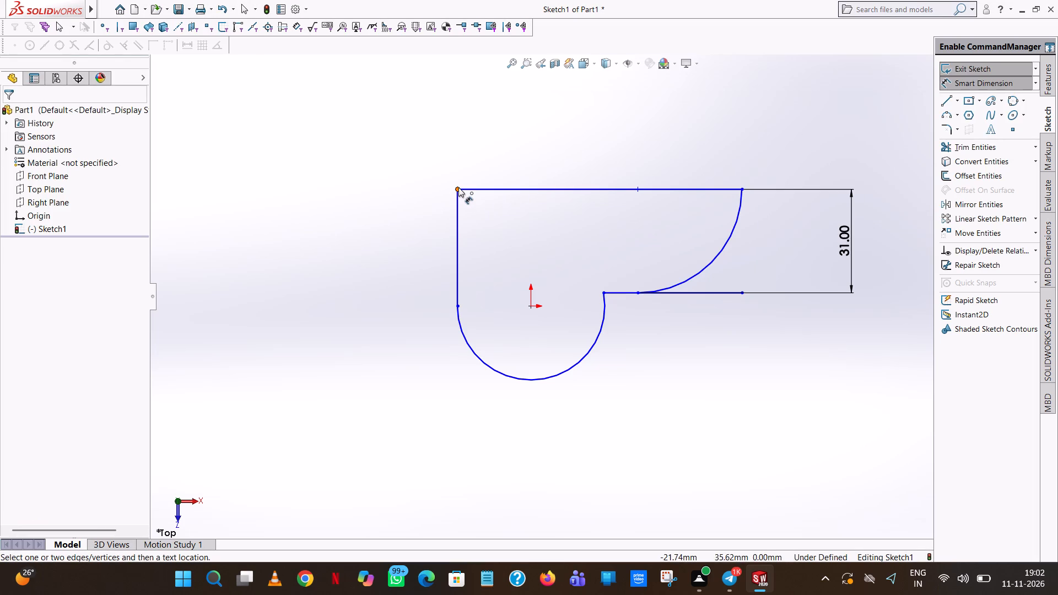
Dimension the plate outline's upper edge, between its two end points, as 85 mm.
{"action": "left_click", "coordinate": [458, 187]}
{"action": "left_click", "coordinate": [741, 187]}
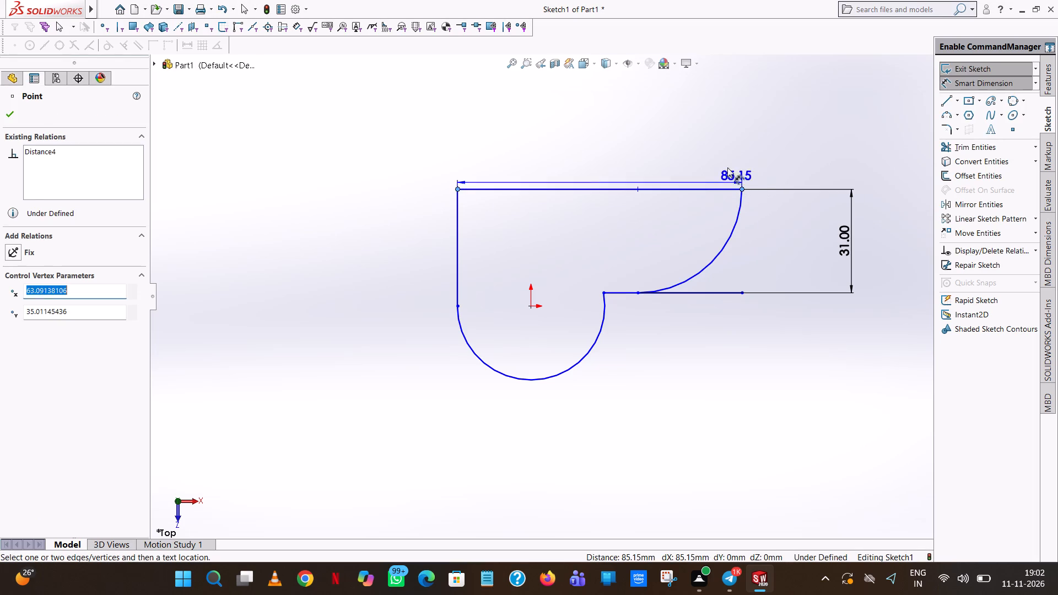
{"action": "left_click", "coordinate": [719, 153]}
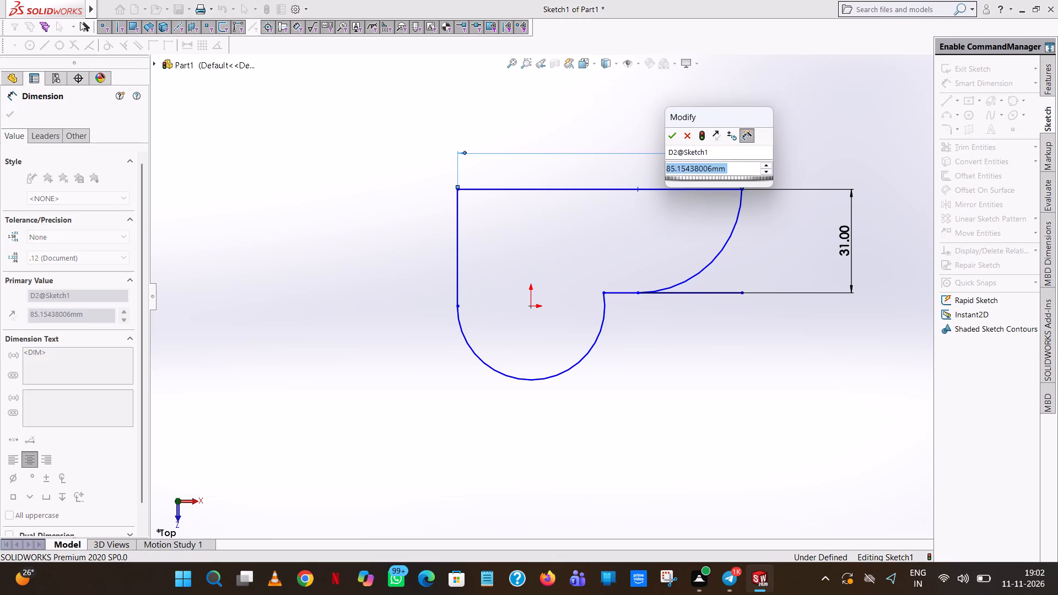
{"action": "type", "text": "85"}
{"action": "key", "text": "Return"}
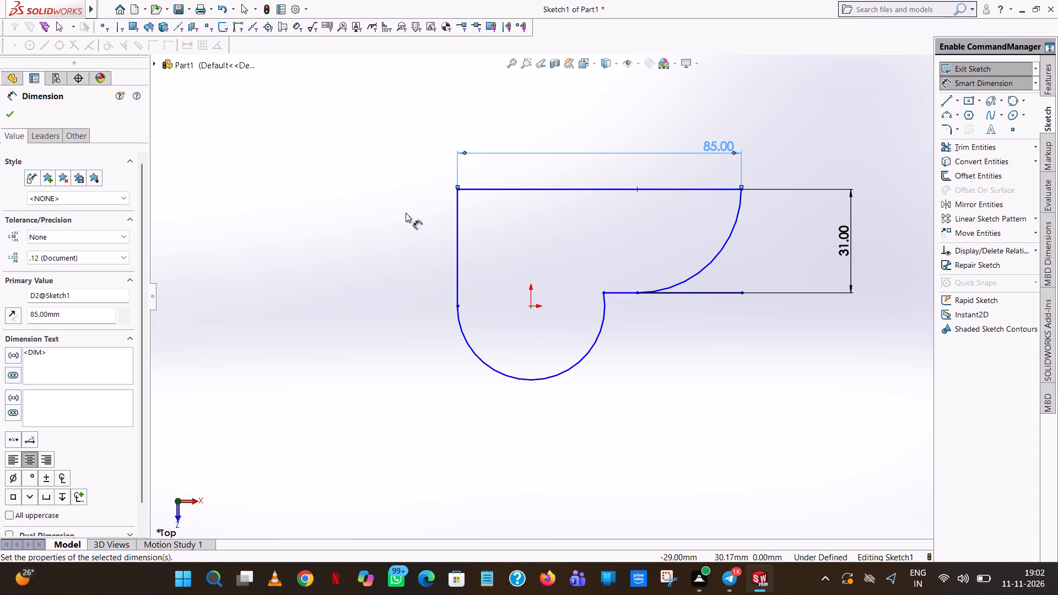
{"action": "left_click", "coordinate": [382, 220]}
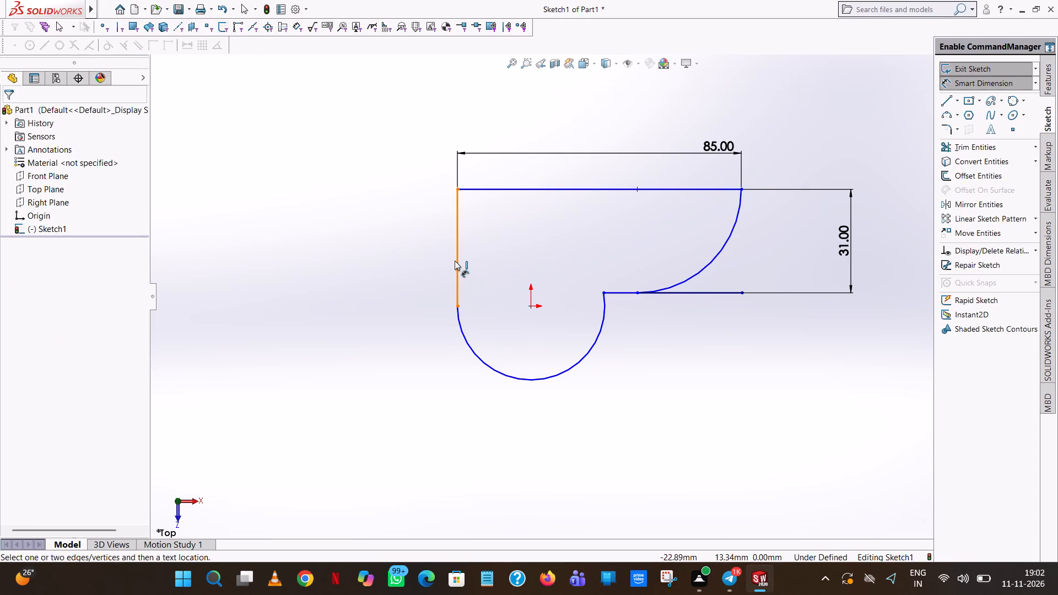
Dimension the outline's vertical side line as 35 mm long.
{"action": "left_click", "coordinate": [455, 259]}
{"action": "left_click", "coordinate": [378, 246]}
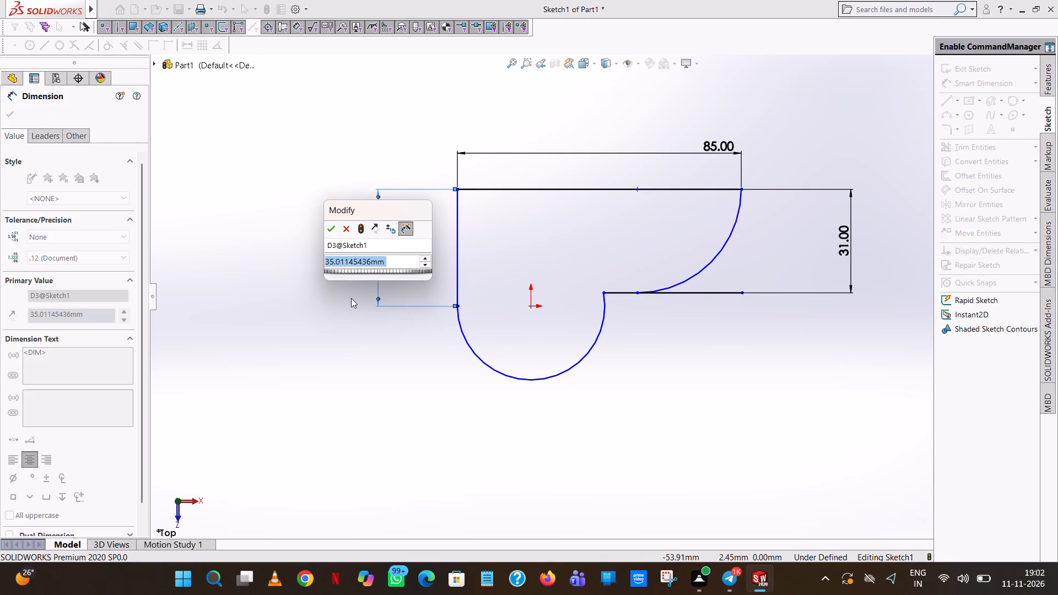
{"action": "key", "text": "3"}
{"action": "key", "text": "5"}
{"action": "key", "text": "Return"}
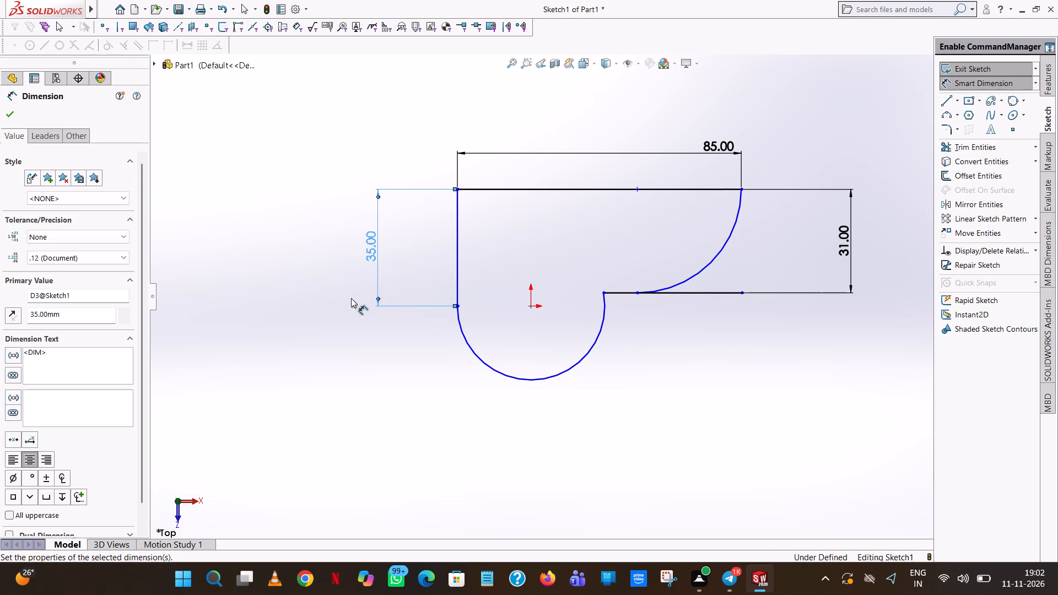
{"action": "left_click", "coordinate": [351, 298]}
Dimension the lower lobe's arc around the origin with a radius of 22 mm.
{"action": "left_click", "coordinate": [479, 357]}
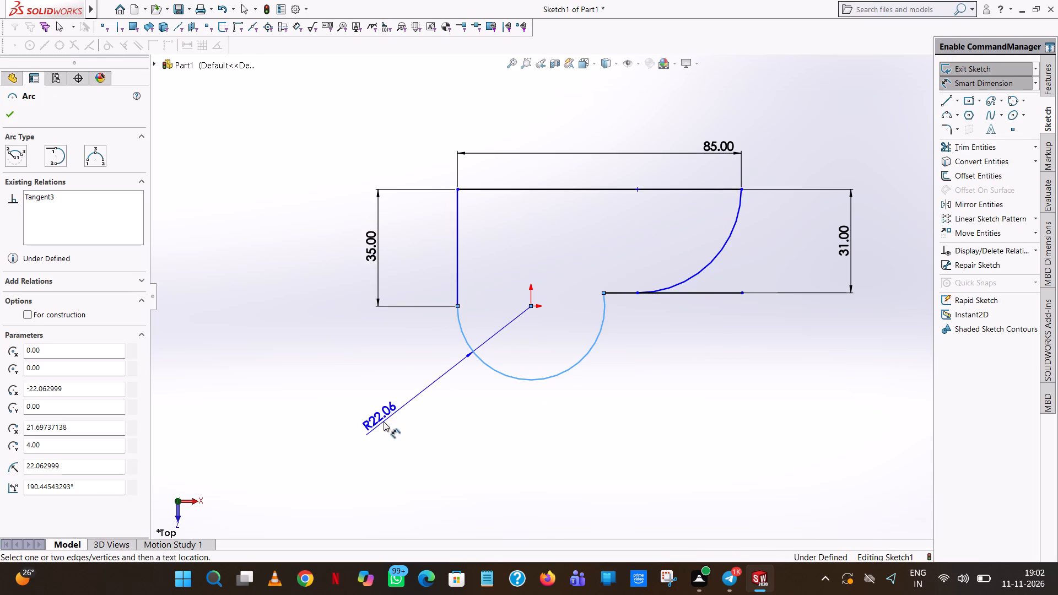
{"action": "left_click", "coordinate": [384, 421]}
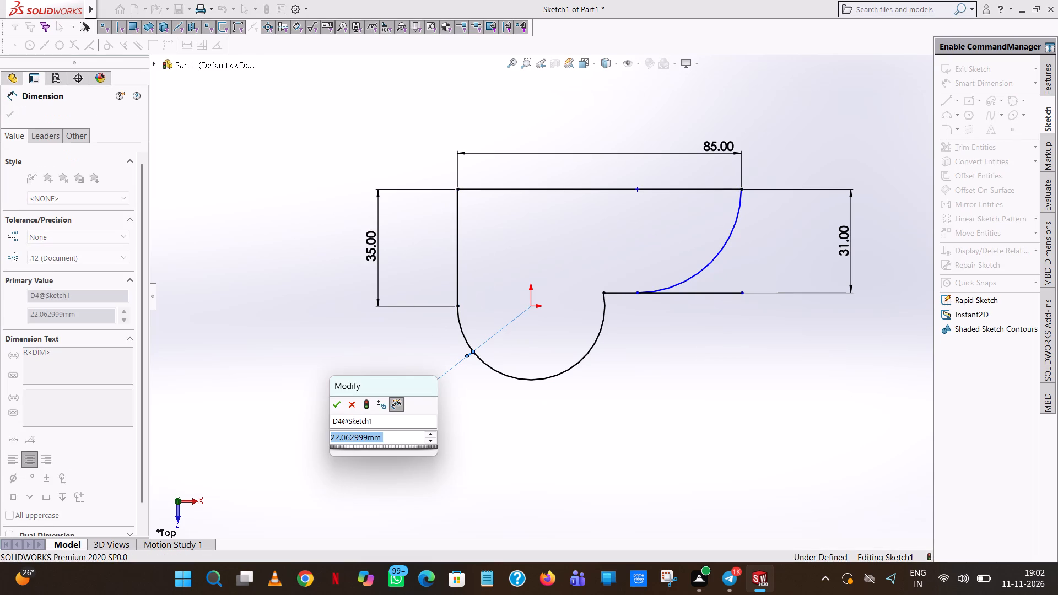
{"action": "type", "text": "22"}
{"action": "key", "text": "Return"}
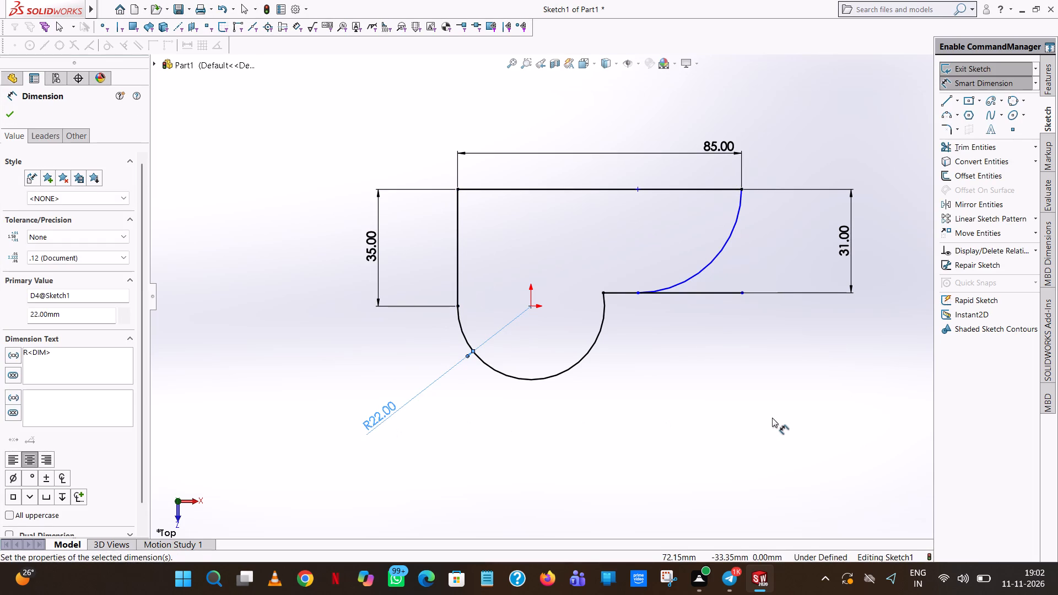
{"action": "left_click", "coordinate": [772, 418]}
Dimension the large quarter arc at the outer lower corner with a radius of 31 mm.
{"action": "left_click", "coordinate": [728, 239]}
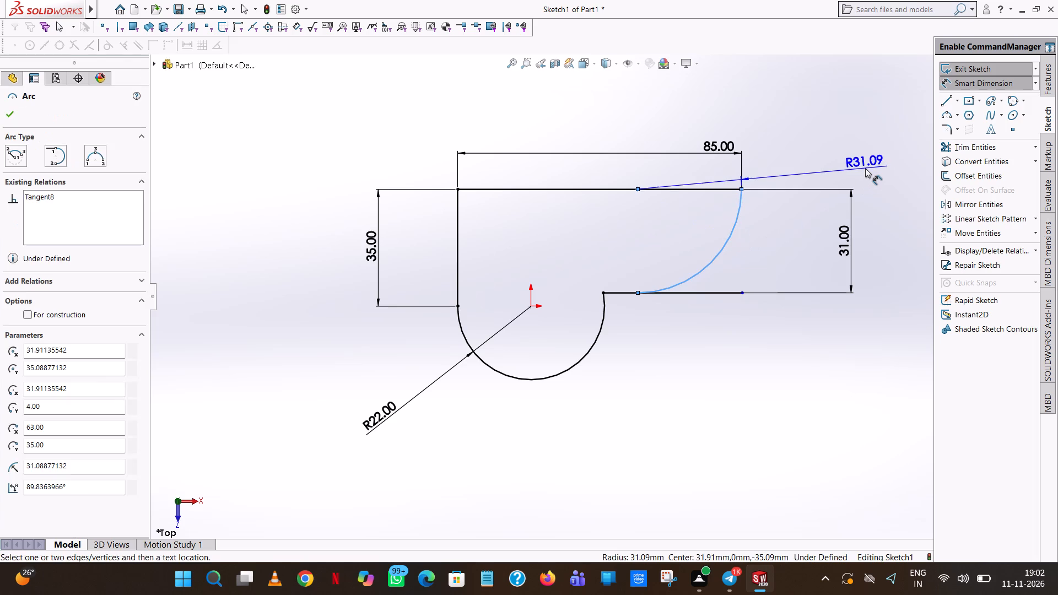
{"action": "left_click", "coordinate": [865, 168]}
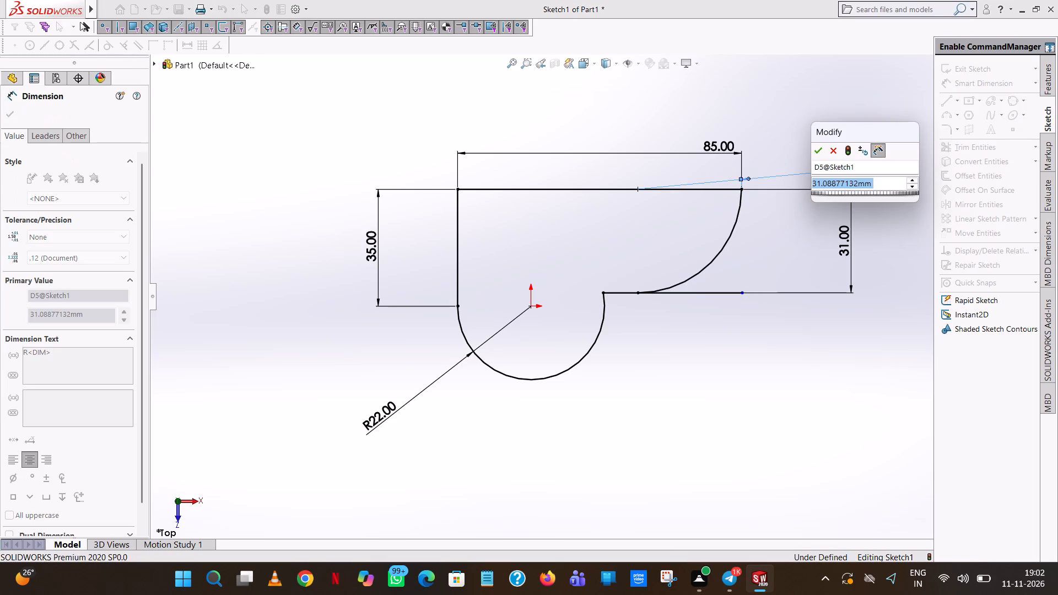
{"action": "type", "text": "31"}
{"action": "key", "text": "Return"}
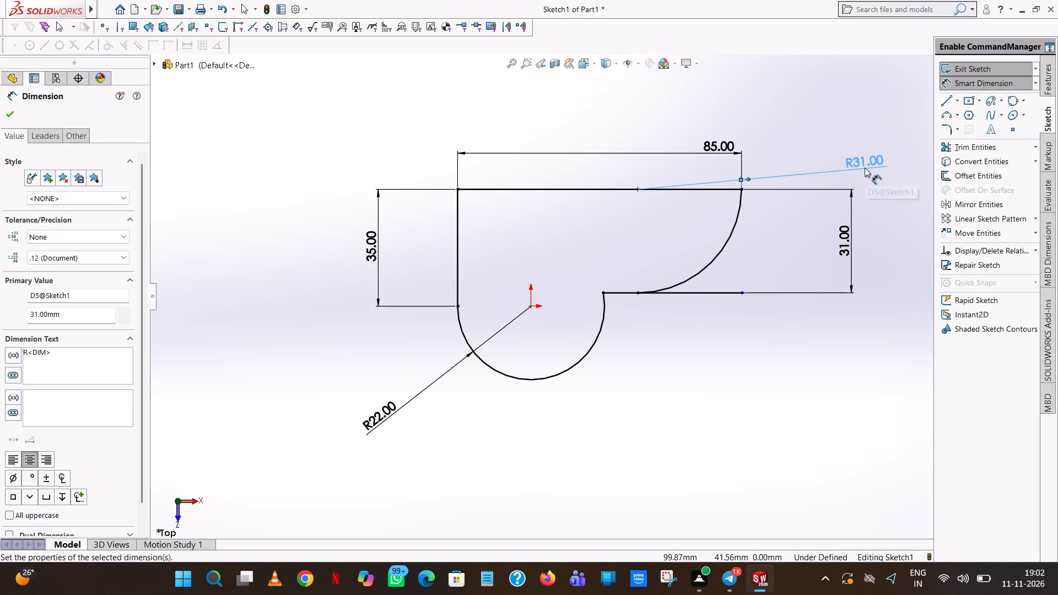
{"action": "left_click", "coordinate": [766, 365]}
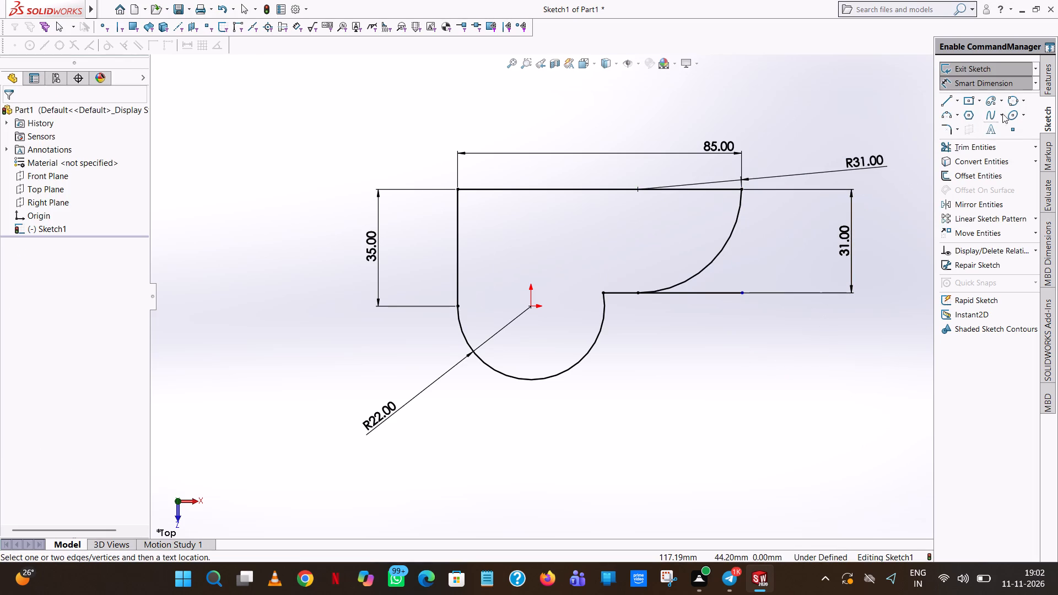
Draw a perimeter circle of radius 16 mm tangent to the lower horizontal line and the 22 mm radius arc.
{"action": "left_click", "coordinate": [1016, 104]}
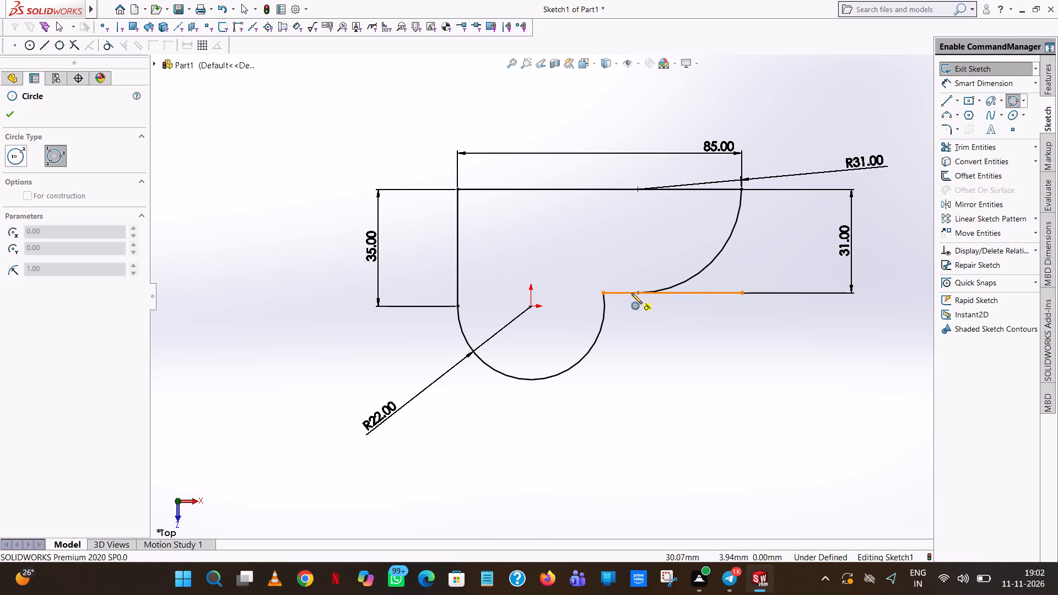
{"action": "left_click", "coordinate": [631, 293]}
{"action": "left_click", "coordinate": [604, 320]}
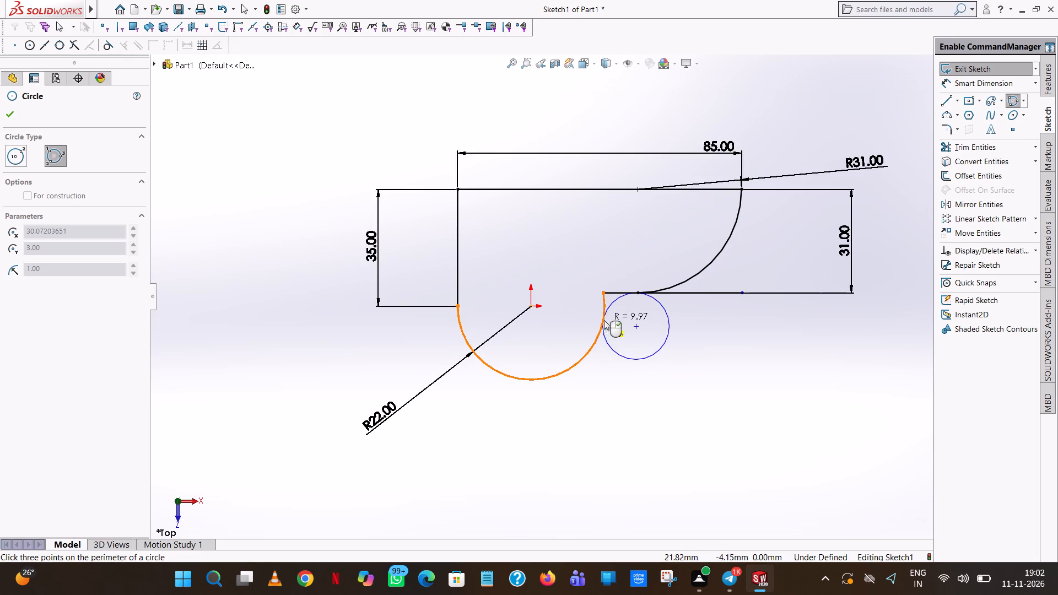
{"action": "left_click", "coordinate": [724, 415]}
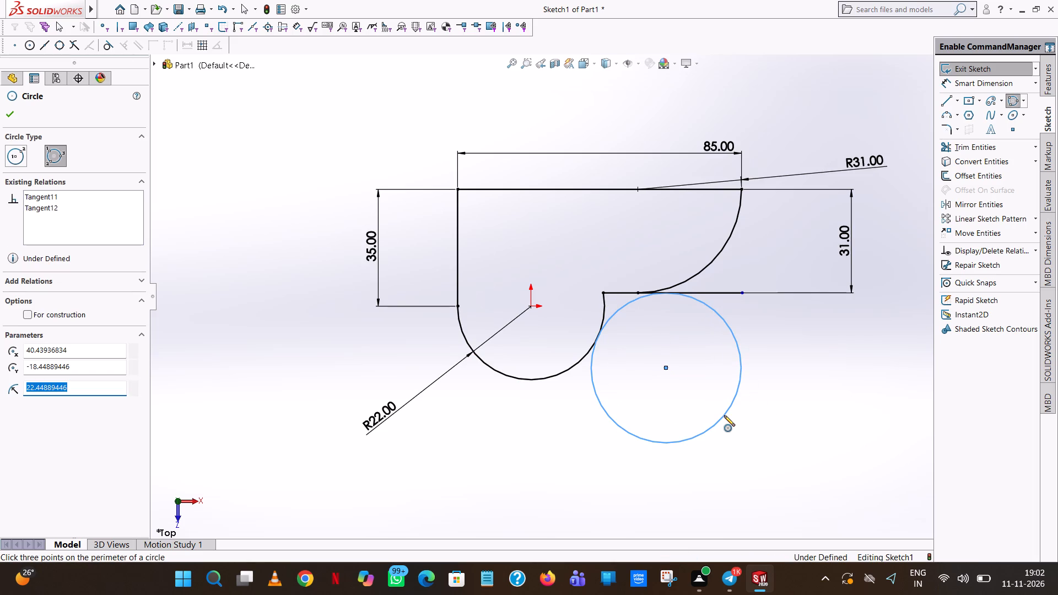
{"action": "type", "text": "16"}
{"action": "key", "text": "Return"}
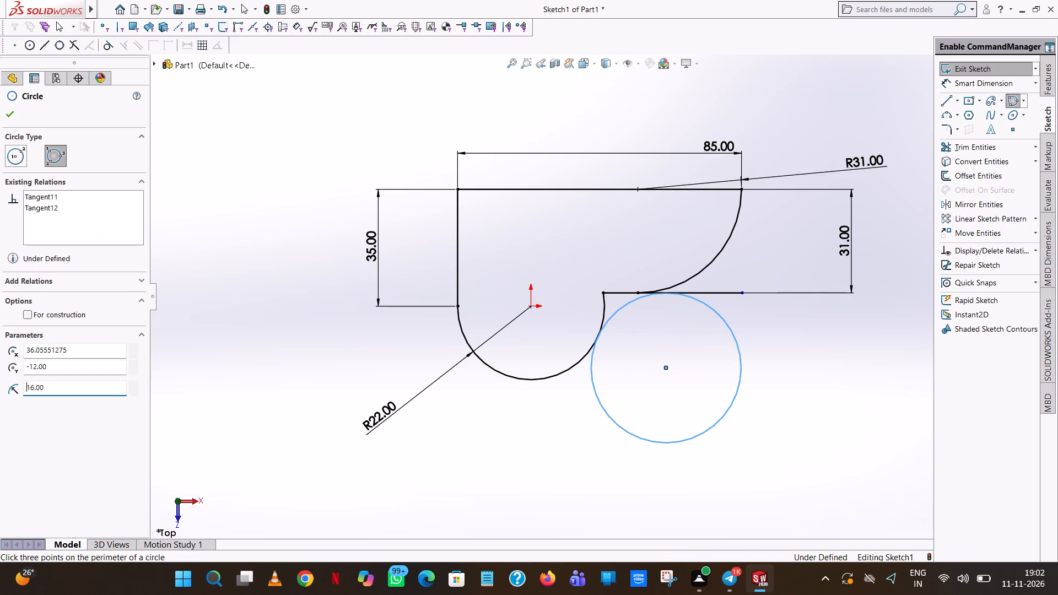
{"action": "left_click", "coordinate": [7, 113]}
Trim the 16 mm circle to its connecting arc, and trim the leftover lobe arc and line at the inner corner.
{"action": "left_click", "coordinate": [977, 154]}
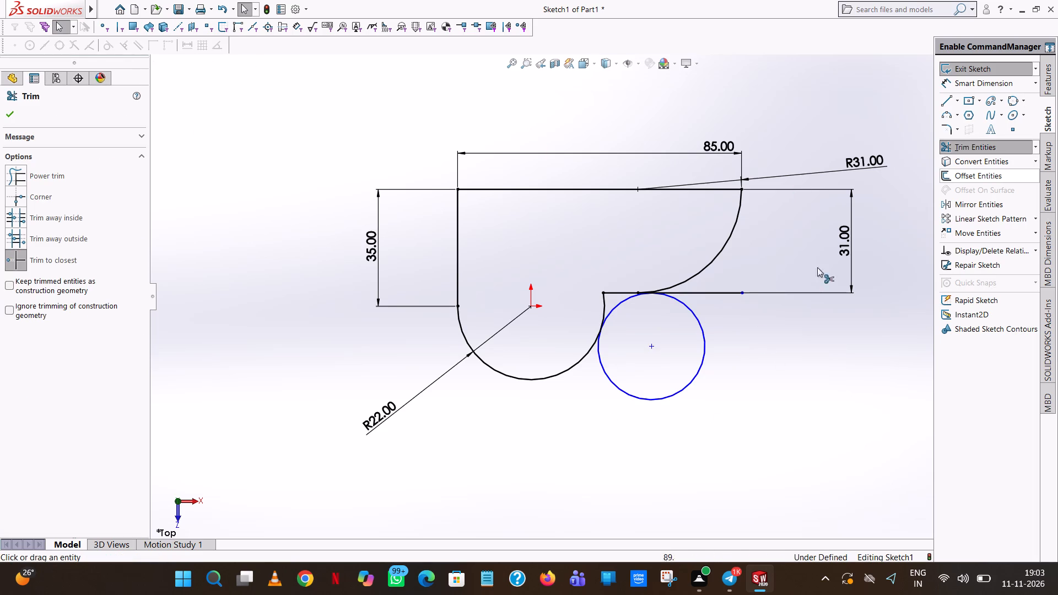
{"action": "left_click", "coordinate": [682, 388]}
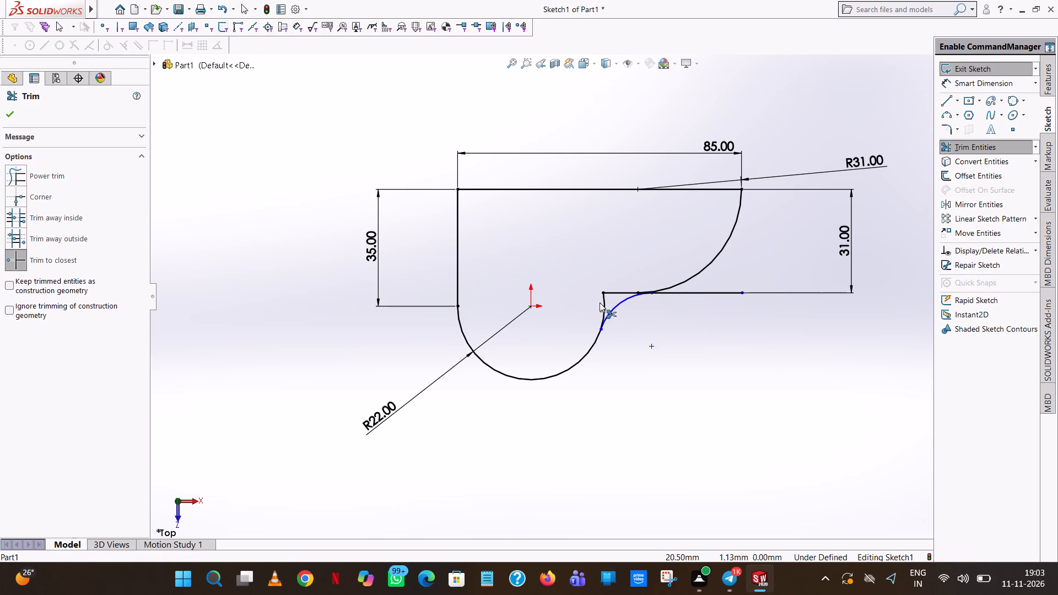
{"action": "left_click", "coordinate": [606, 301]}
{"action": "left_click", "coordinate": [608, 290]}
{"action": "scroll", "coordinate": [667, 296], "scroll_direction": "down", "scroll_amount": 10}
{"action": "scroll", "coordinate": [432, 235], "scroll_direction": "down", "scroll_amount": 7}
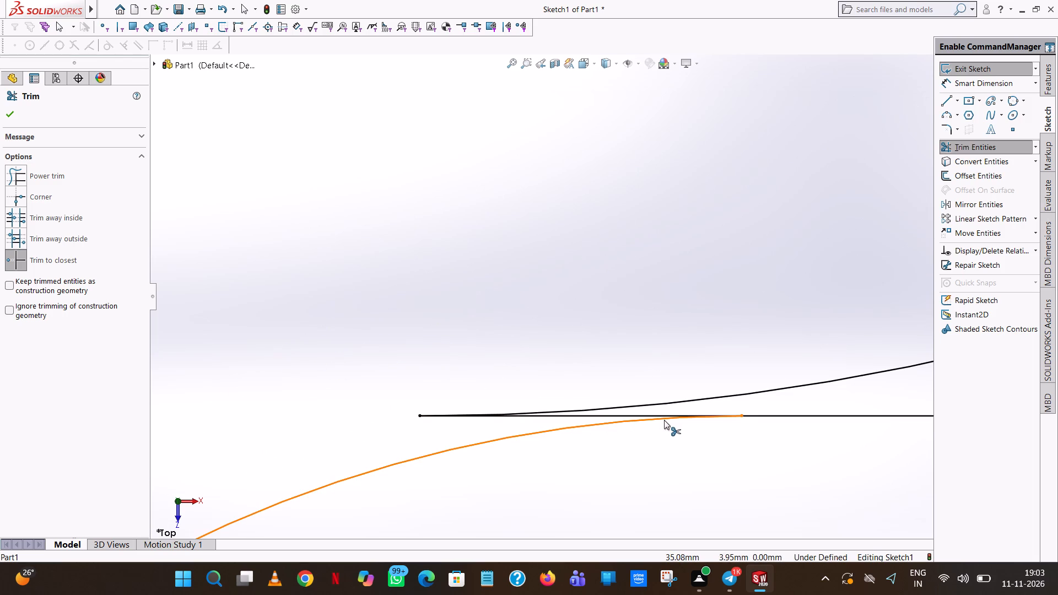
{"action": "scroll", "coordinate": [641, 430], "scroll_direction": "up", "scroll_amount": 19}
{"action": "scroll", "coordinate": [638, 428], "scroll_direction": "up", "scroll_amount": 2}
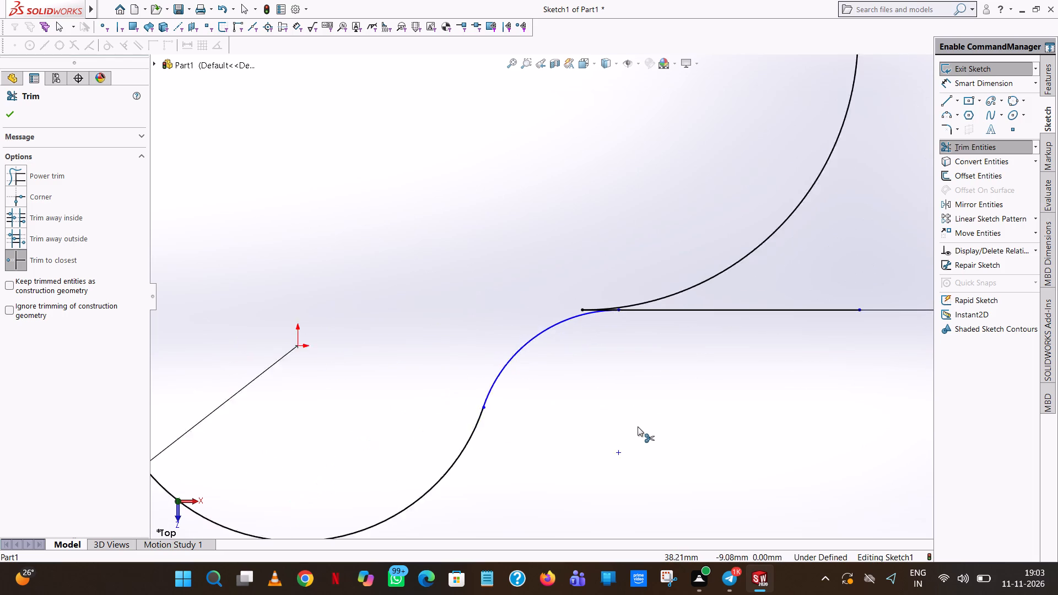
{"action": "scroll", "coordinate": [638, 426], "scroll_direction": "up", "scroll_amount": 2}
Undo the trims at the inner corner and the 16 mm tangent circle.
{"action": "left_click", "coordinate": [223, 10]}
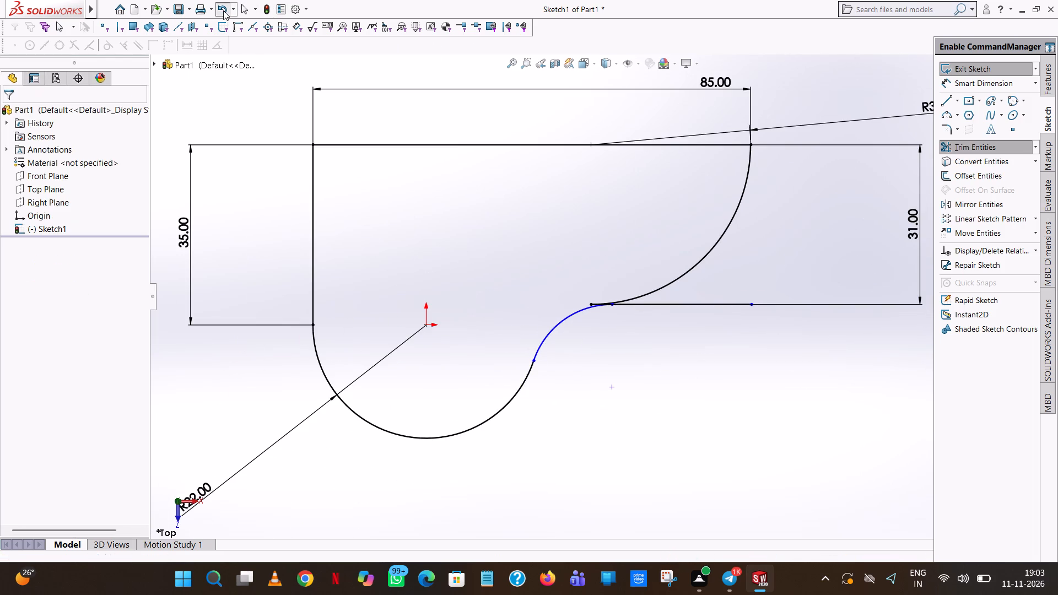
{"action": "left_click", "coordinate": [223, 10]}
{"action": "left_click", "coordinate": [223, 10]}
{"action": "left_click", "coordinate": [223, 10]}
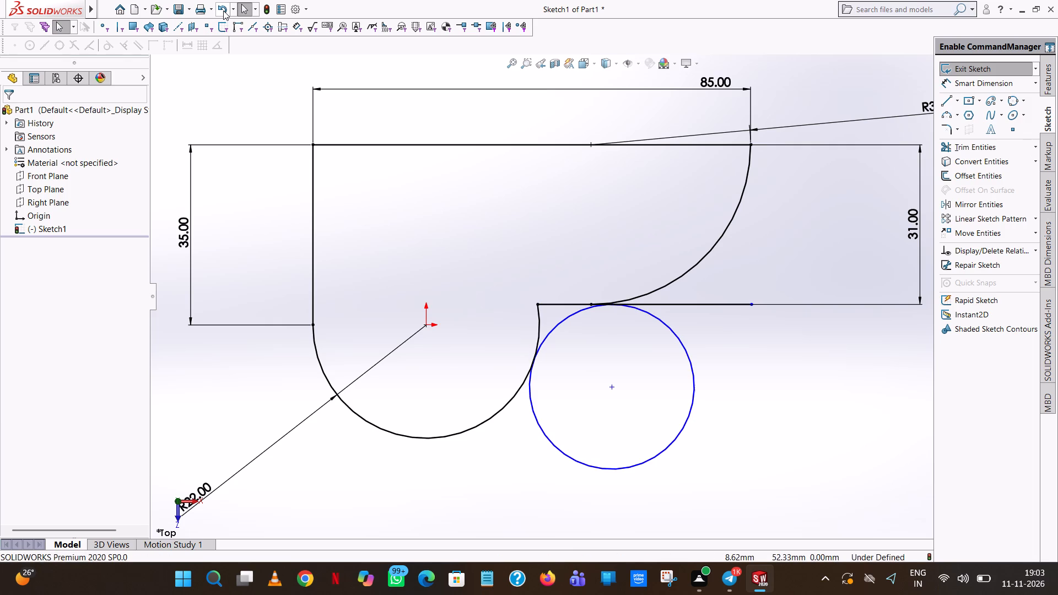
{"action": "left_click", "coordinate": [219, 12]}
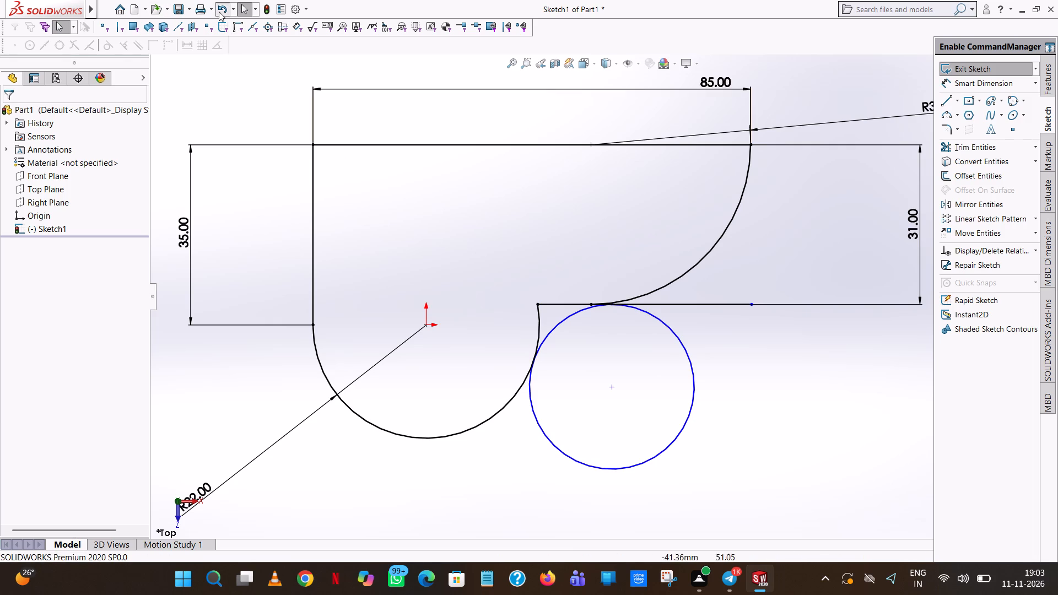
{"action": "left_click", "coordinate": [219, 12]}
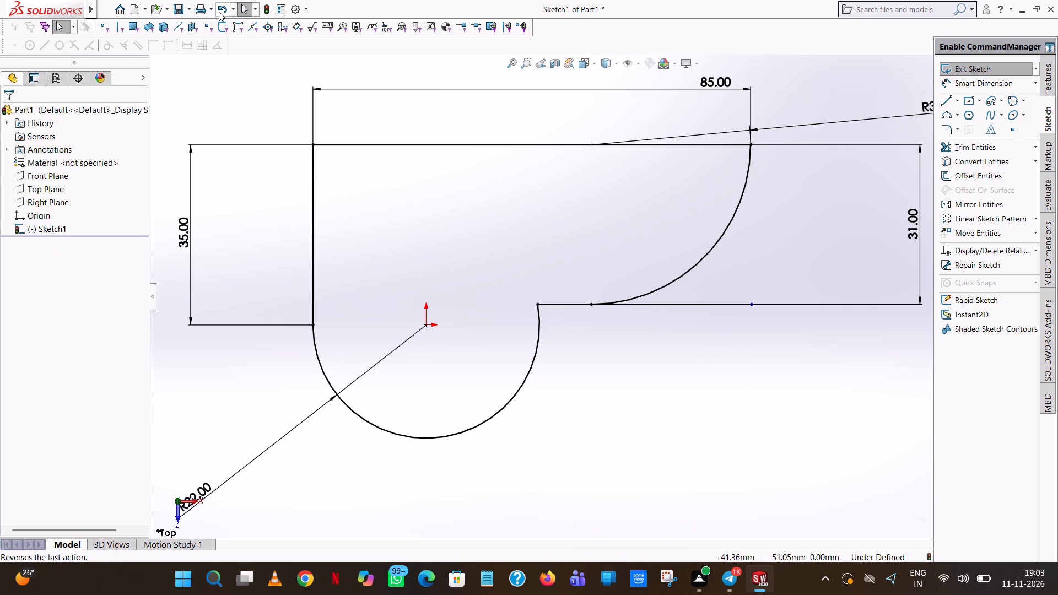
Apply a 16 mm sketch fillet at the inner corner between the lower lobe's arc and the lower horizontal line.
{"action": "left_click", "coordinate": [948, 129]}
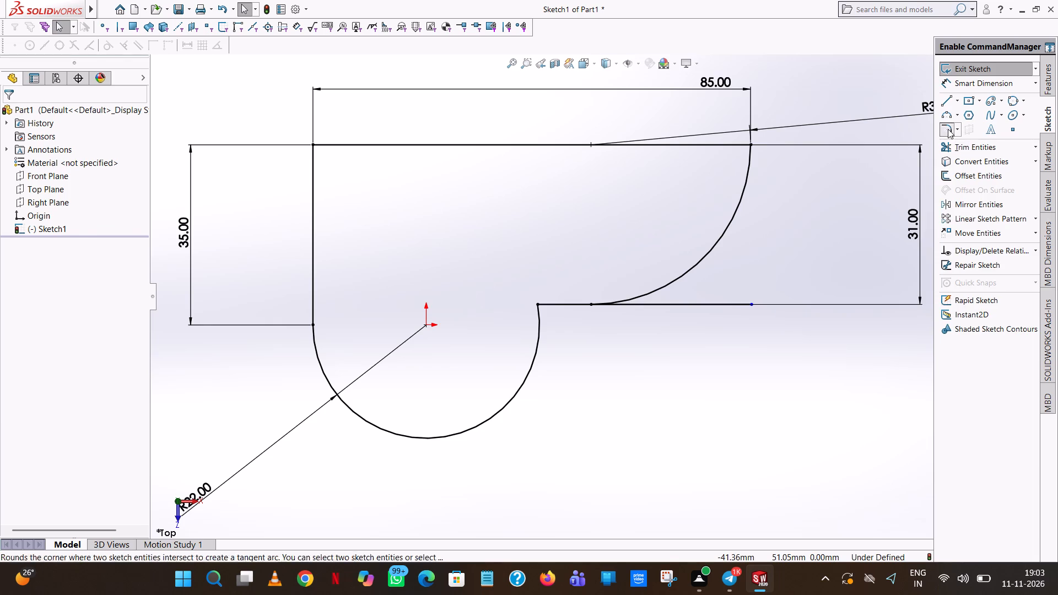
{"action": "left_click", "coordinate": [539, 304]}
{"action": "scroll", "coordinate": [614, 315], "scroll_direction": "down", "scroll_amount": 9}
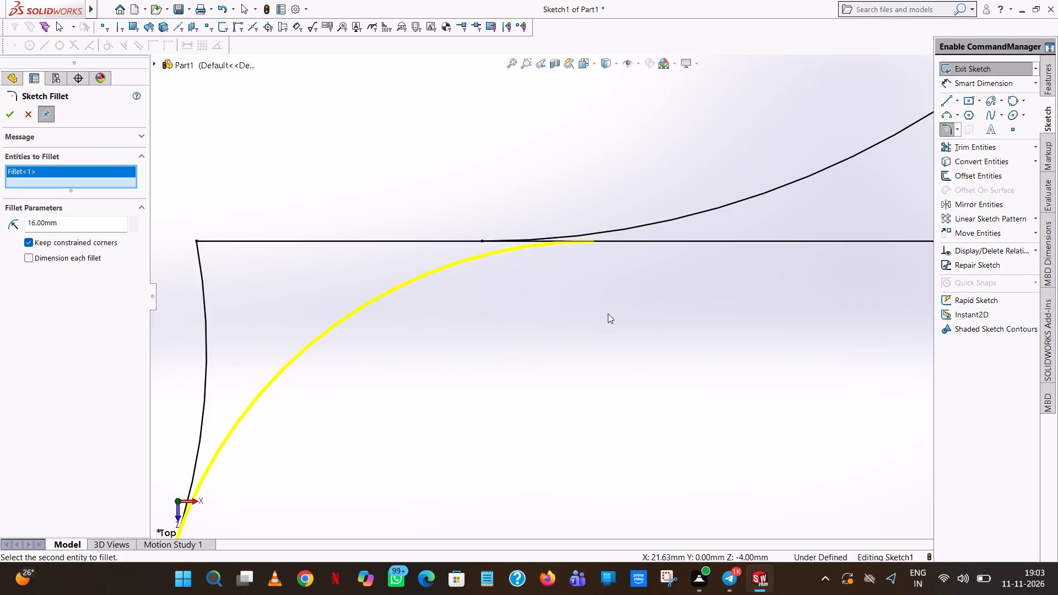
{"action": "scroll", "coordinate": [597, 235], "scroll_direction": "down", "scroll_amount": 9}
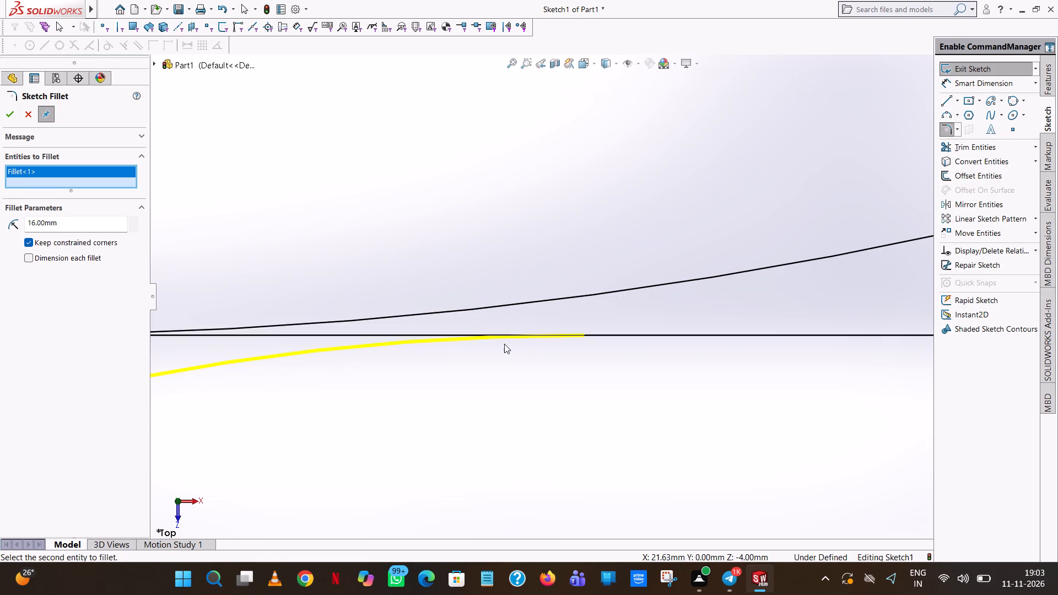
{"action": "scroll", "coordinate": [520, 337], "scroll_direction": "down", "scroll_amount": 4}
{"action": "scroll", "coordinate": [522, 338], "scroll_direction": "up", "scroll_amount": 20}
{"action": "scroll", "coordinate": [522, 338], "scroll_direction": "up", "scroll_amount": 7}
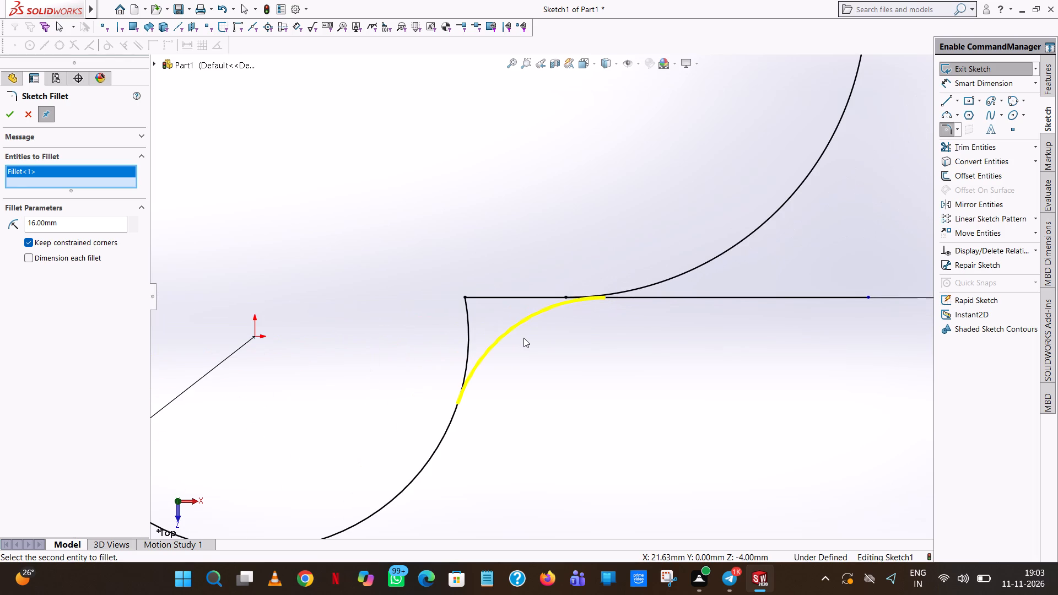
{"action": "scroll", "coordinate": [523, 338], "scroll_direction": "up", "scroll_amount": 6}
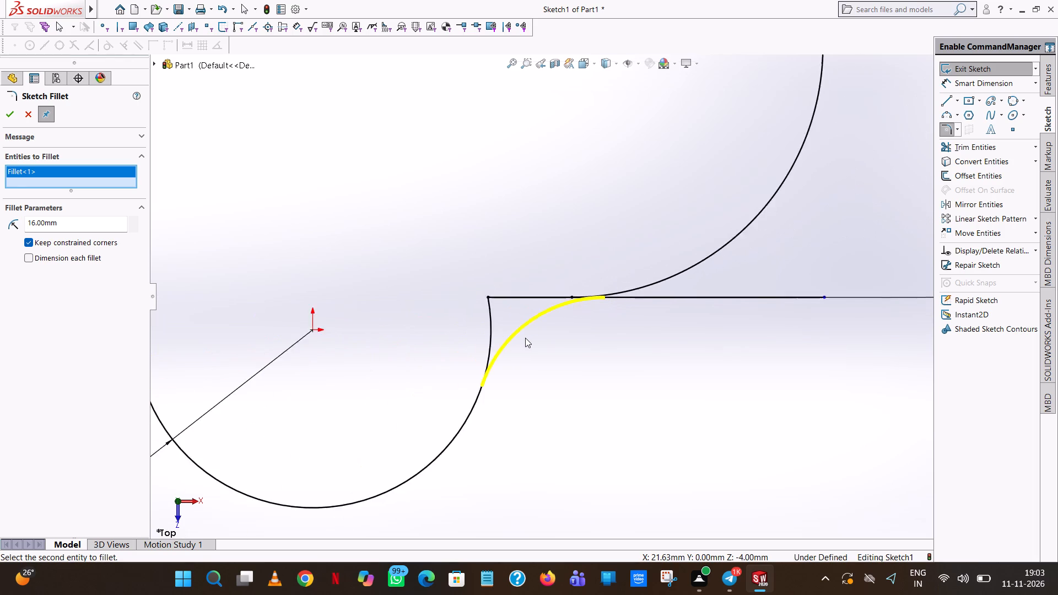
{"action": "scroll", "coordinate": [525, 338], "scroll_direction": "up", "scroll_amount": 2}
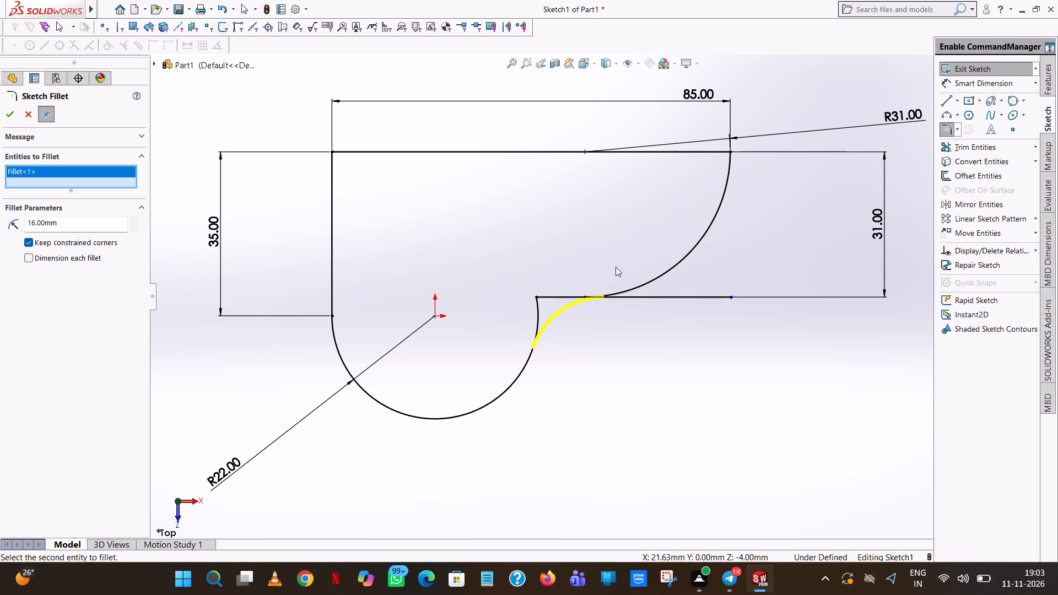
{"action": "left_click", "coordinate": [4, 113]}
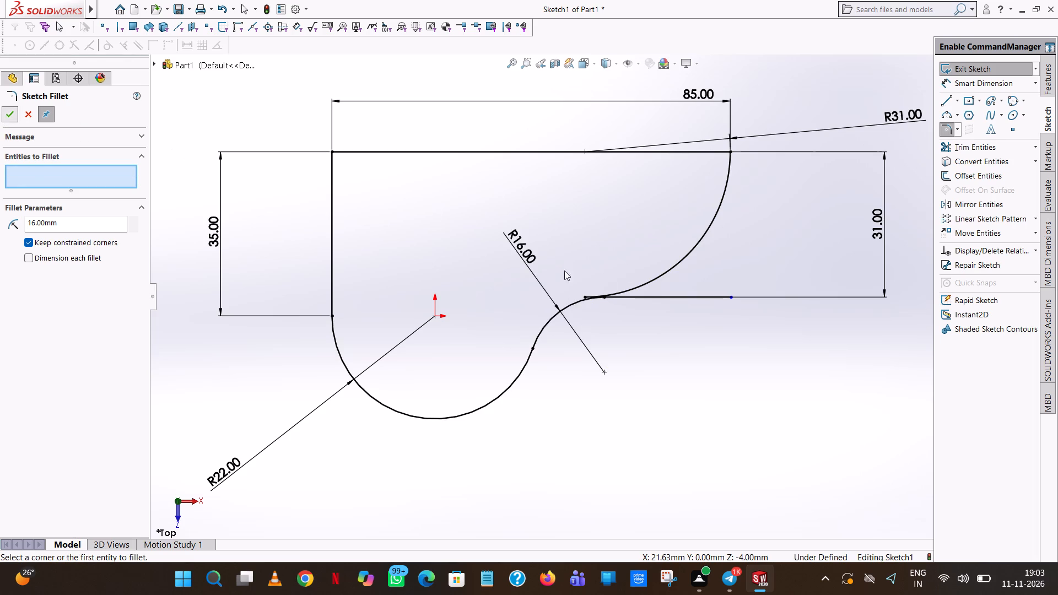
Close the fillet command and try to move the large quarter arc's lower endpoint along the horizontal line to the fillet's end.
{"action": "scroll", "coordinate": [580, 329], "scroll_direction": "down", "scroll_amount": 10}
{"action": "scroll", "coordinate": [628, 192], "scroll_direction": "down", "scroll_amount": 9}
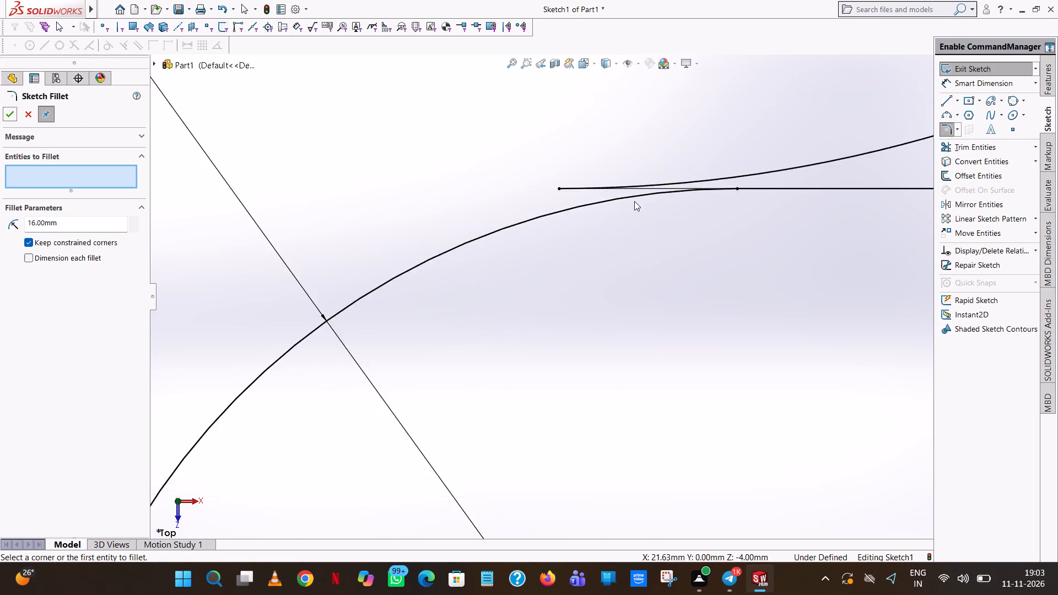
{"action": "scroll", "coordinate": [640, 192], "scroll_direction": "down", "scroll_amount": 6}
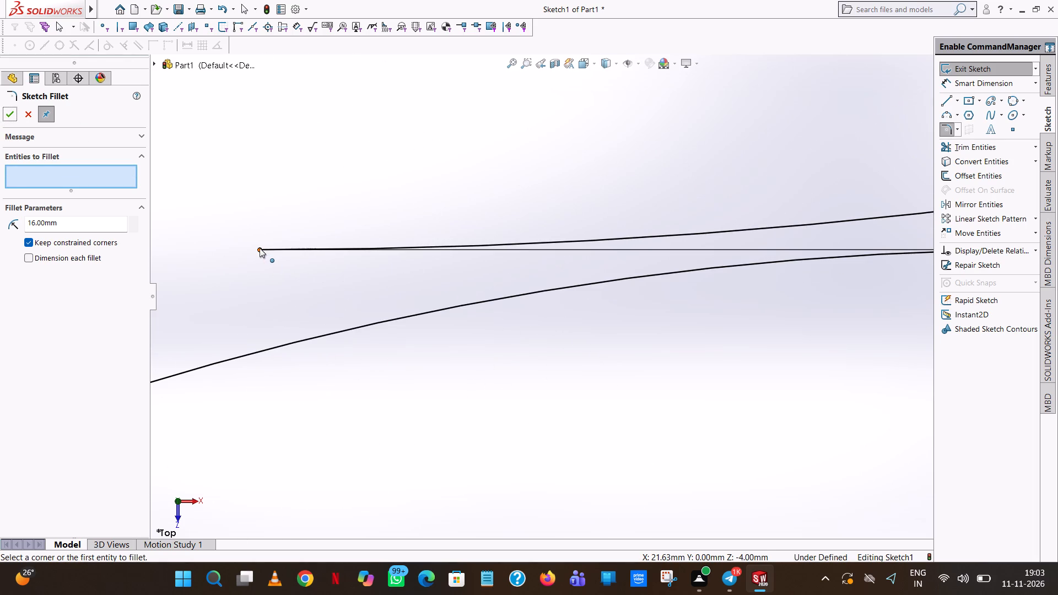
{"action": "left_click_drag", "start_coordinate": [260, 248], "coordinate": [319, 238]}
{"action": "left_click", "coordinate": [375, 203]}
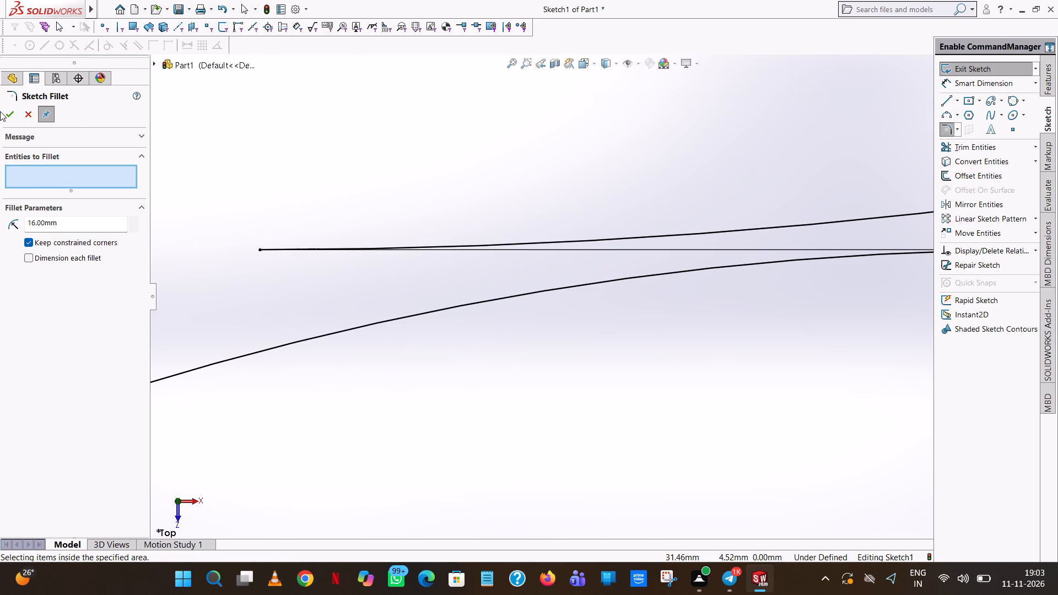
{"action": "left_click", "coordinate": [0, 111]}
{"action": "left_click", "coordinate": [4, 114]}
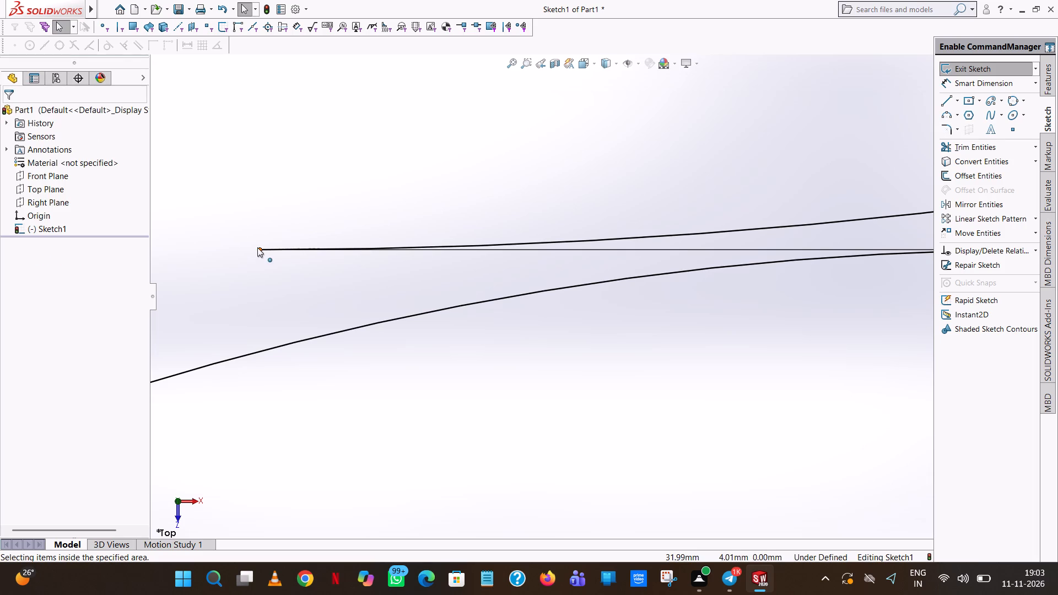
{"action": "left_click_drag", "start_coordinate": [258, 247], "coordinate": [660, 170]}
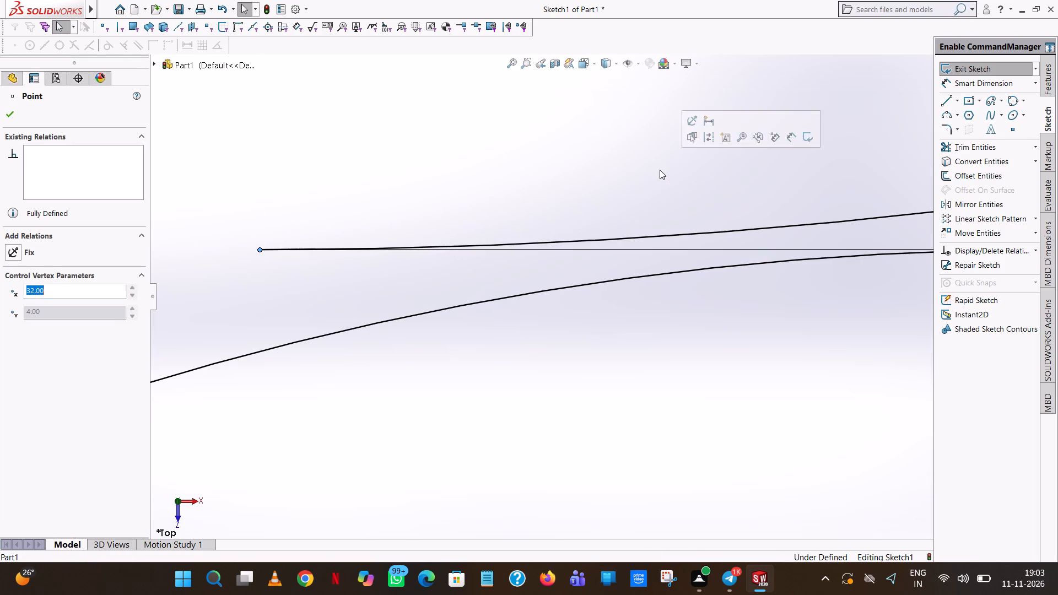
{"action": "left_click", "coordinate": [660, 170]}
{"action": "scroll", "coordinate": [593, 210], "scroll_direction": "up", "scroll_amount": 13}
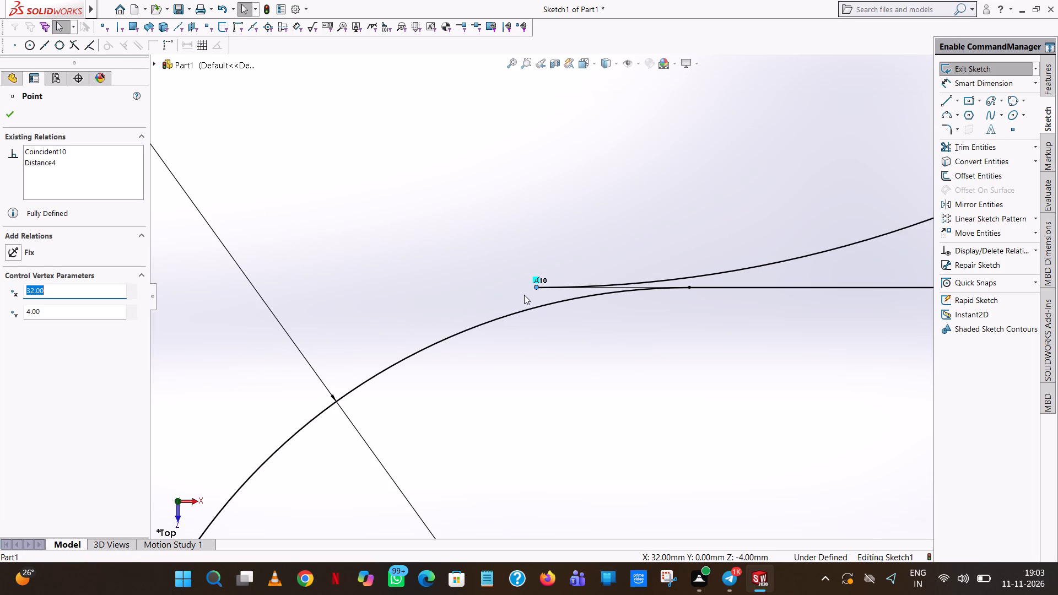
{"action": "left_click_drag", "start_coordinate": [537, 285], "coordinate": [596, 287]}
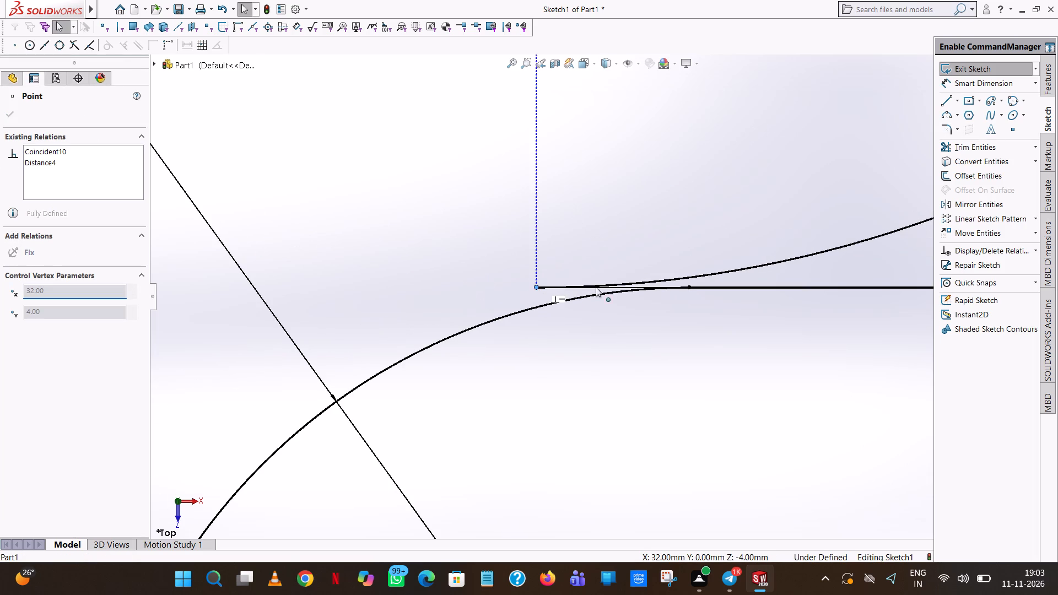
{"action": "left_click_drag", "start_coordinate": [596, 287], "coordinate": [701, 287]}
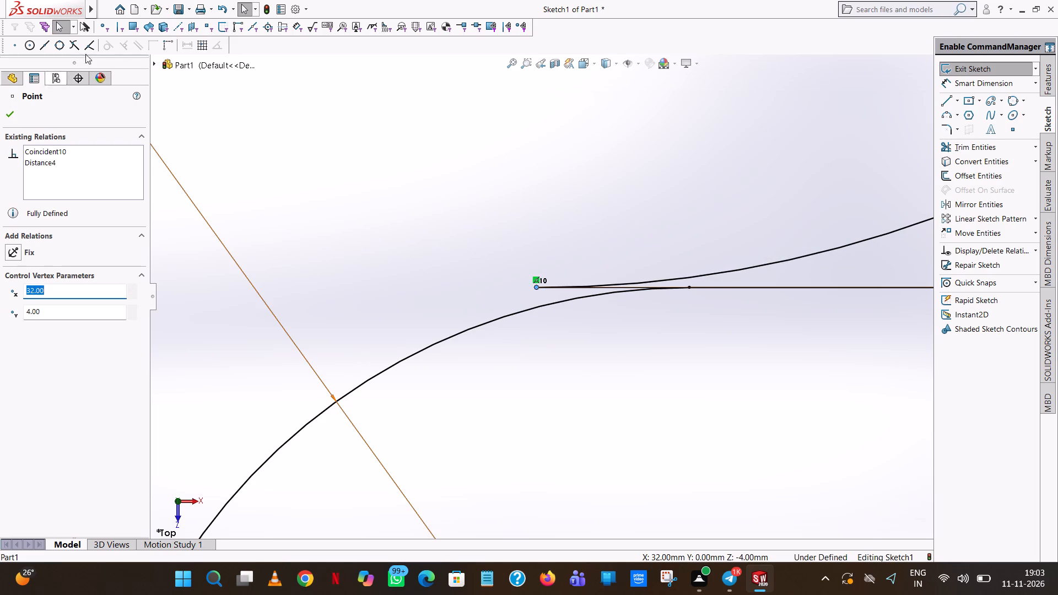
Undo the 16 mm sketch fillet, the quarter arc's 31 mm radius dimension and the lower lobe's 22 mm radius value.
{"action": "left_click", "coordinate": [227, 9]}
{"action": "triple_click", "coordinate": [225, 9]}
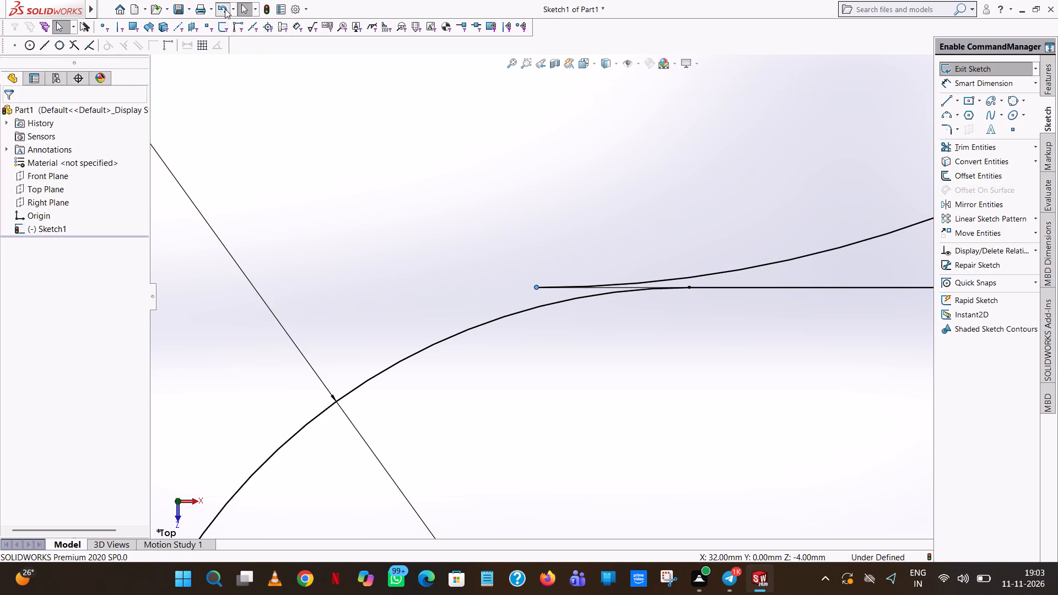
{"action": "triple_click", "coordinate": [225, 9]}
{"action": "double_click", "coordinate": [224, 9]}
{"action": "left_click", "coordinate": [219, 10]}
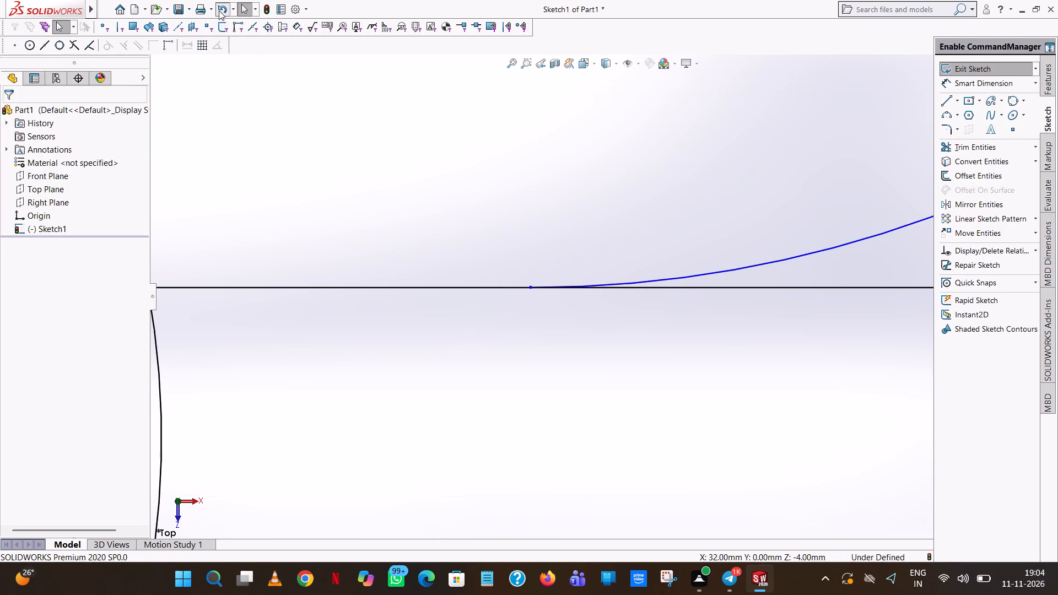
Move the large quarter arc's lower endpoint along the lower horizontal line to X about 36.2 mm.
{"action": "scroll", "coordinate": [562, 290], "scroll_direction": "up", "scroll_amount": 15}
{"action": "scroll", "coordinate": [605, 308], "scroll_direction": "down", "scroll_amount": 4}
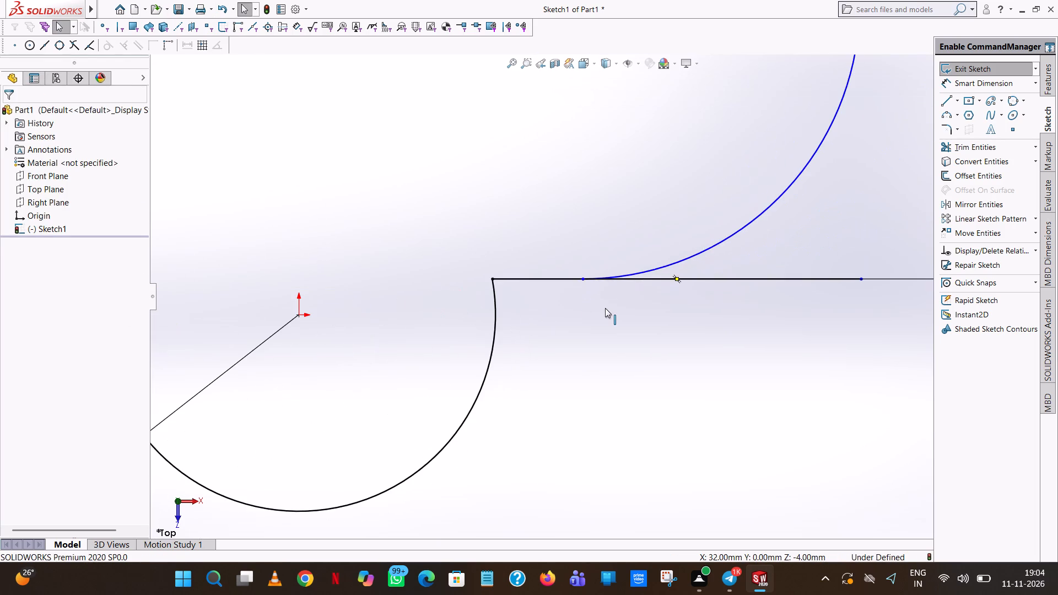
{"action": "left_click_drag", "start_coordinate": [585, 278], "coordinate": [592, 278]}
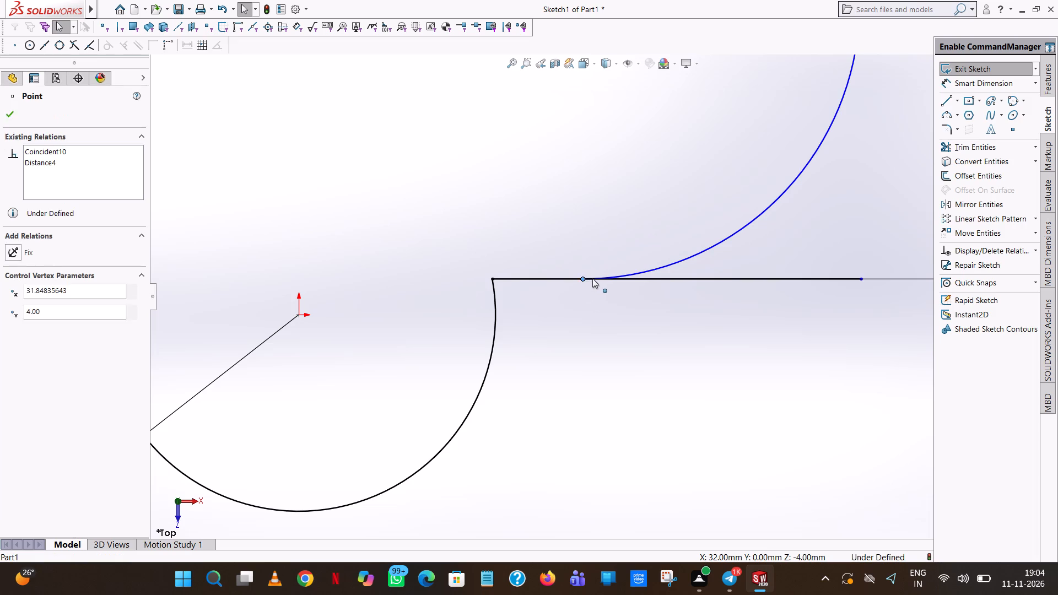
{"action": "left_click_drag", "start_coordinate": [592, 278], "coordinate": [609, 278]}
{"action": "left_click", "coordinate": [655, 309]}
{"action": "scroll", "coordinate": [656, 309], "scroll_direction": "up", "scroll_amount": 8}
{"action": "scroll", "coordinate": [622, 302], "scroll_direction": "down", "scroll_amount": 7}
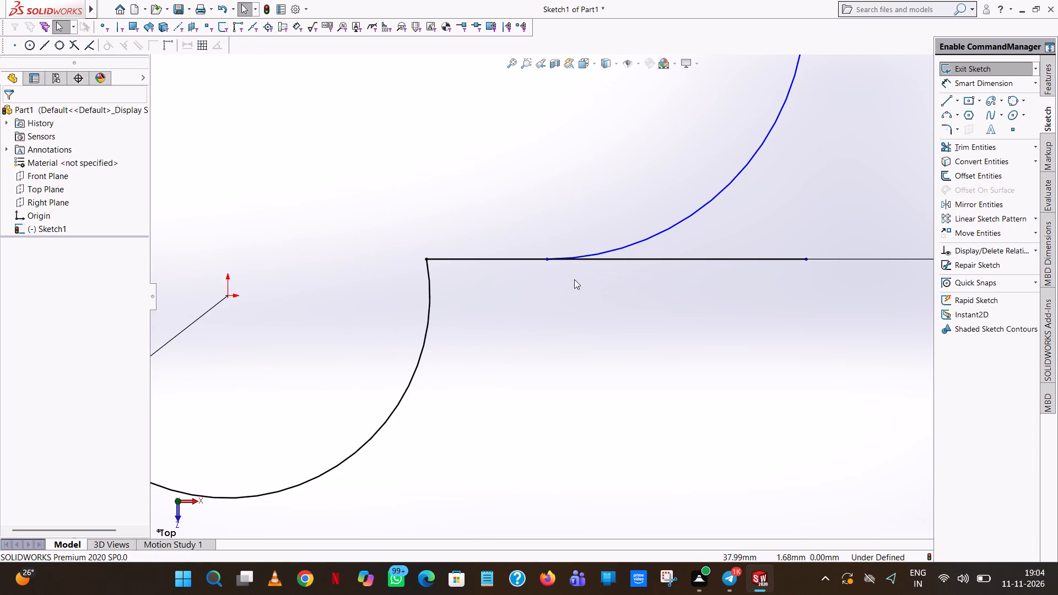
{"action": "left_click_drag", "start_coordinate": [547, 258], "coordinate": [559, 259]}
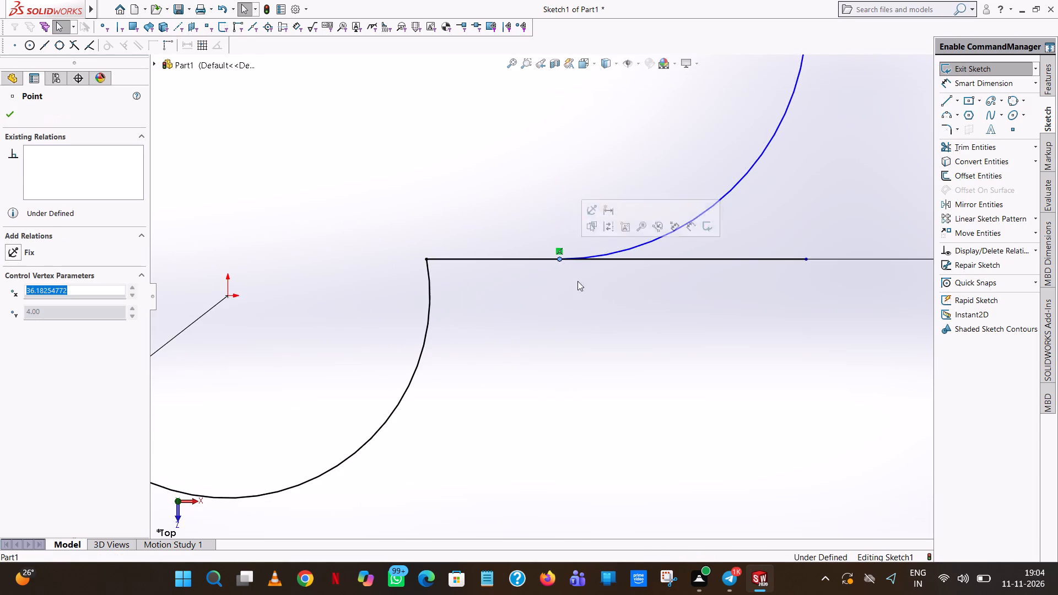
{"action": "left_click", "coordinate": [591, 316]}
{"action": "scroll", "coordinate": [591, 317], "scroll_direction": "up", "scroll_amount": 7}
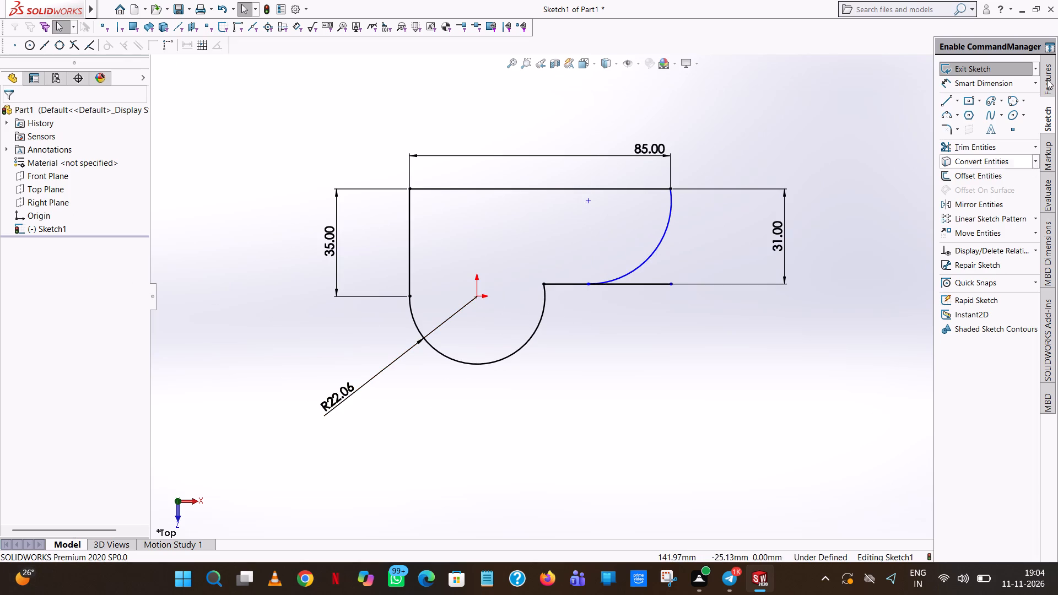
Draw a perimeter circle of radius 16 mm tangent to the lower lobe's arc and the lower horizontal line.
{"action": "left_click", "coordinate": [1016, 103]}
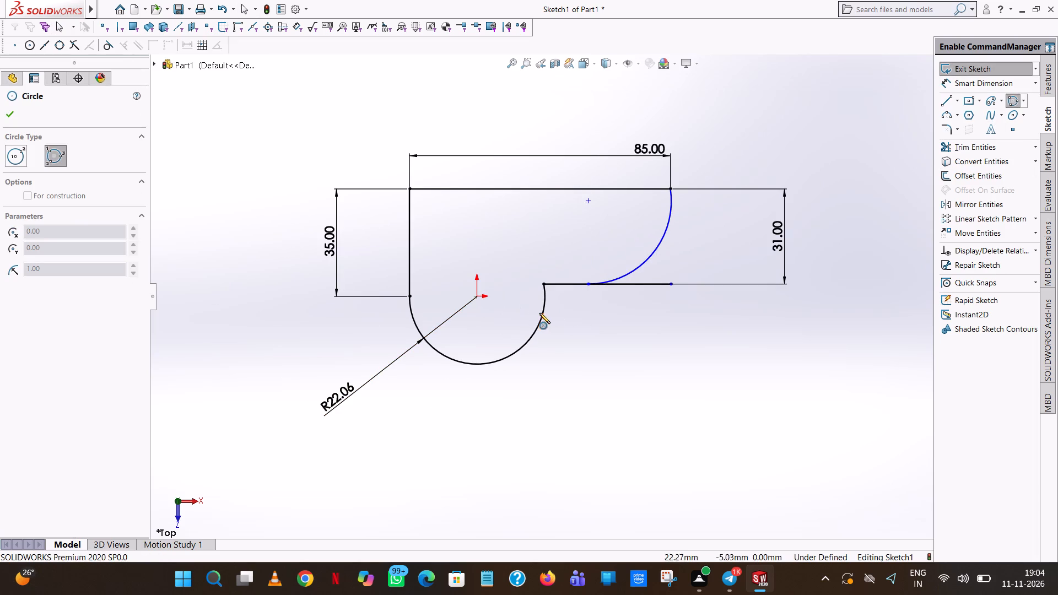
{"action": "left_click", "coordinate": [545, 316]}
{"action": "left_click", "coordinate": [562, 284]}
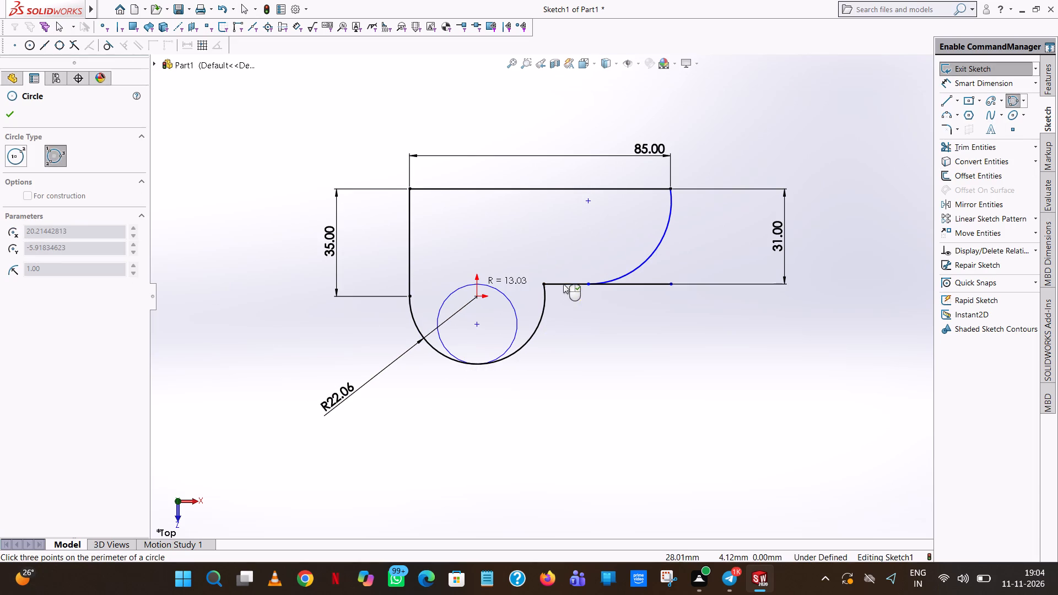
{"action": "left_click", "coordinate": [580, 360]}
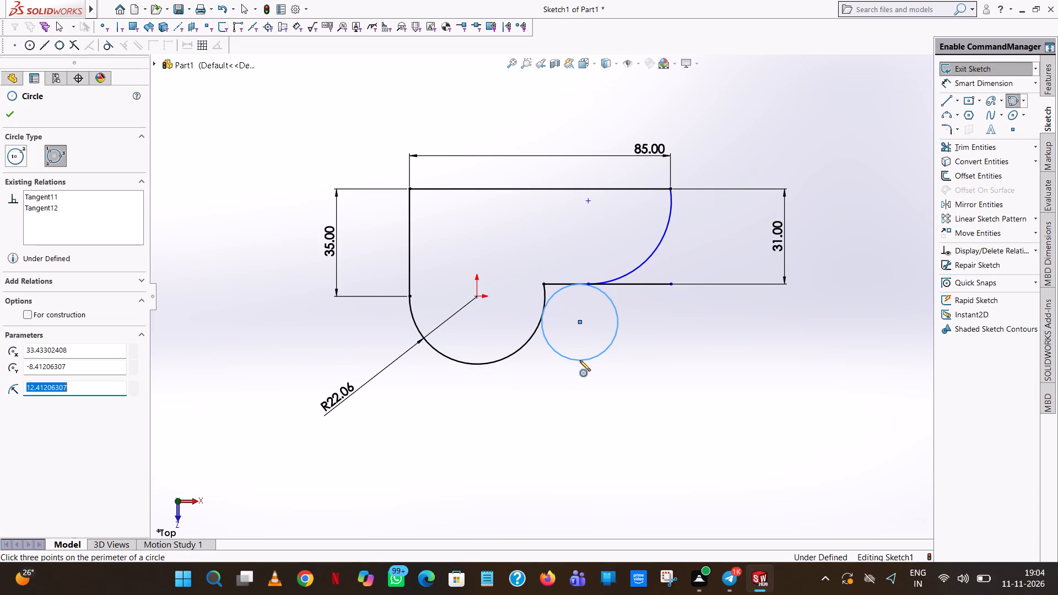
{"action": "type", "text": "16"}
{"action": "key", "text": "Return"}
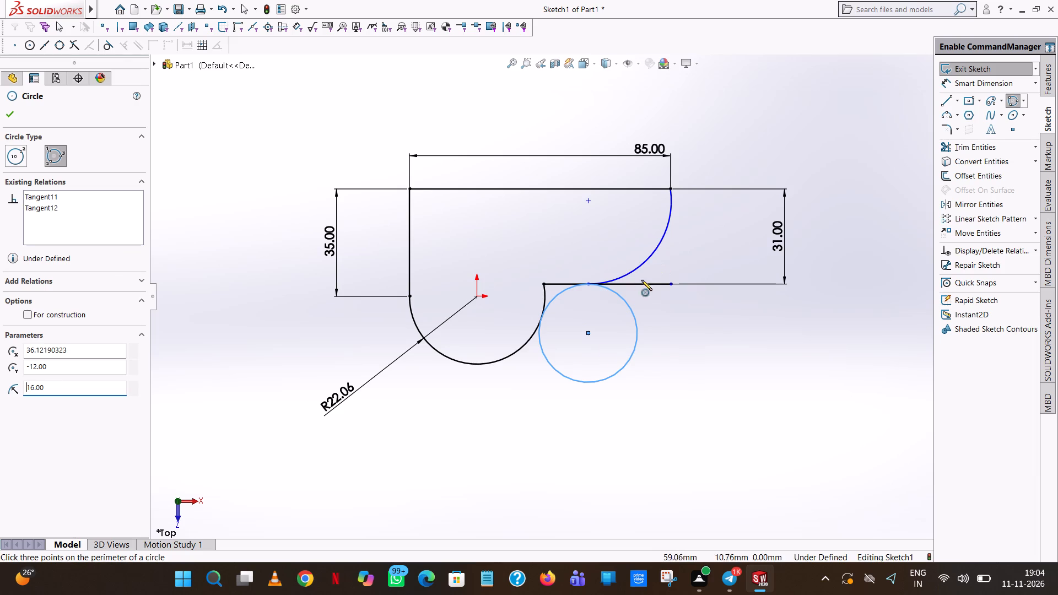
Trim away the 16 mm circle's outer portion, the lower lobe's arc end and both excess portions of the horizontal line.
{"action": "scroll", "coordinate": [603, 322], "scroll_direction": "down", "scroll_amount": 7}
{"action": "scroll", "coordinate": [574, 203], "scroll_direction": "down", "scroll_amount": 8}
{"action": "scroll", "coordinate": [523, 171], "scroll_direction": "down", "scroll_amount": 5}
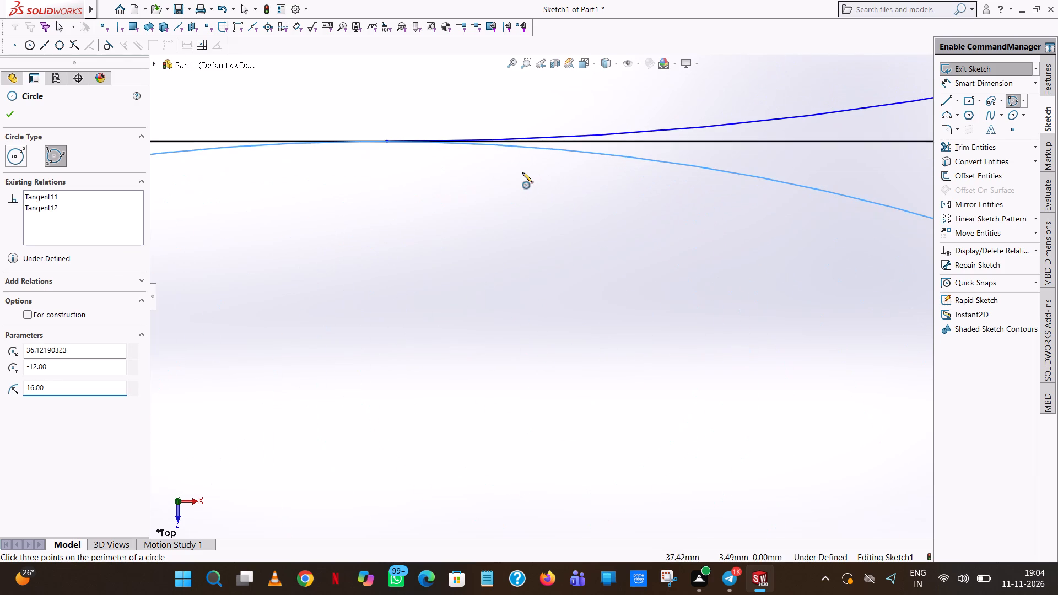
{"action": "left_click", "coordinate": [15, 110]}
{"action": "left_click", "coordinate": [957, 140]}
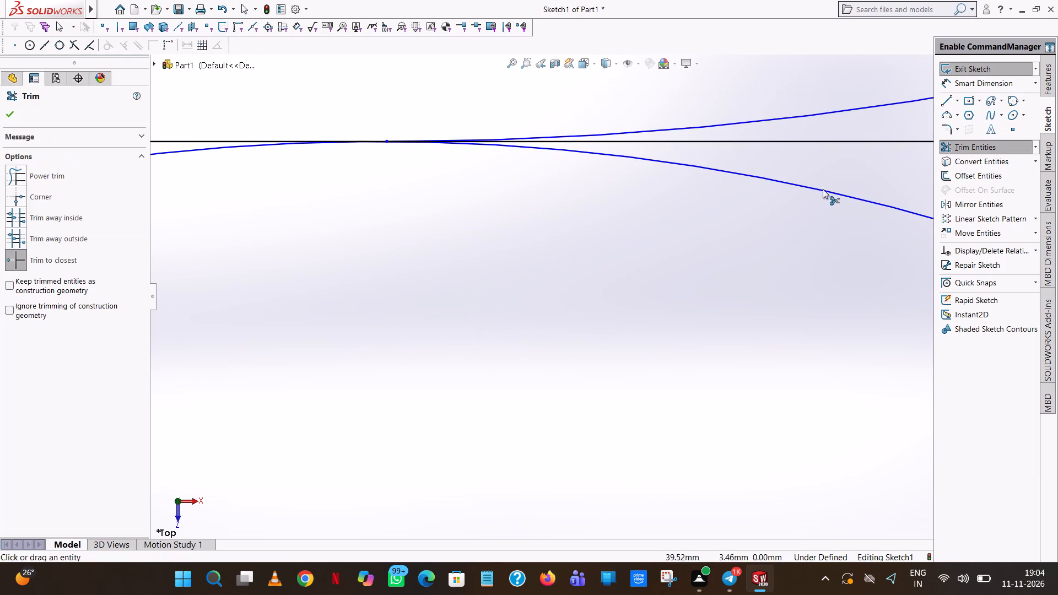
{"action": "left_click", "coordinate": [817, 190]}
{"action": "scroll", "coordinate": [539, 242], "scroll_direction": "up", "scroll_amount": 5}
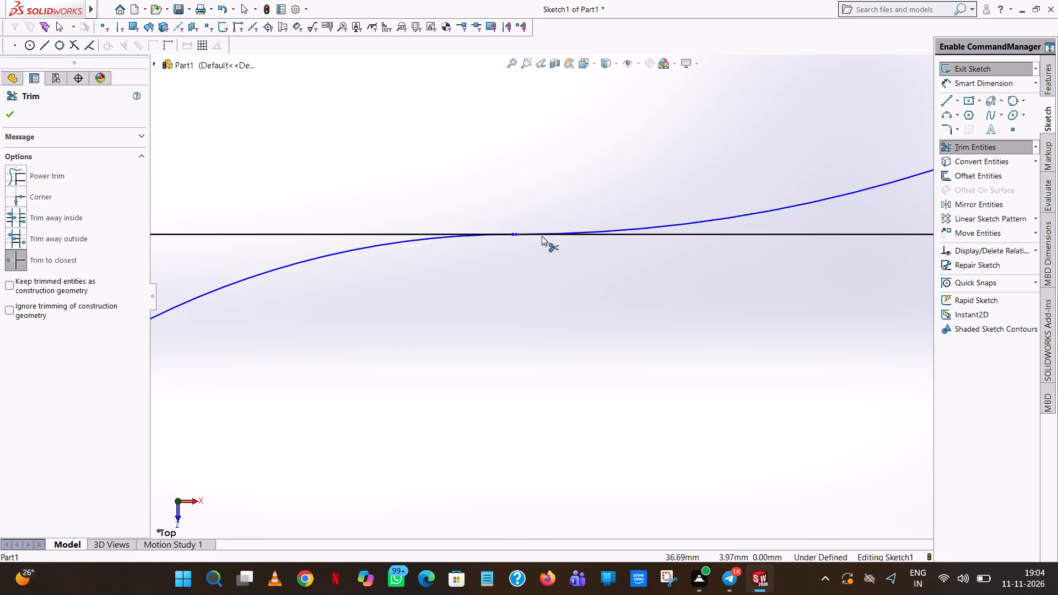
{"action": "scroll", "coordinate": [542, 236], "scroll_direction": "up", "scroll_amount": 13}
{"action": "left_click", "coordinate": [523, 284]}
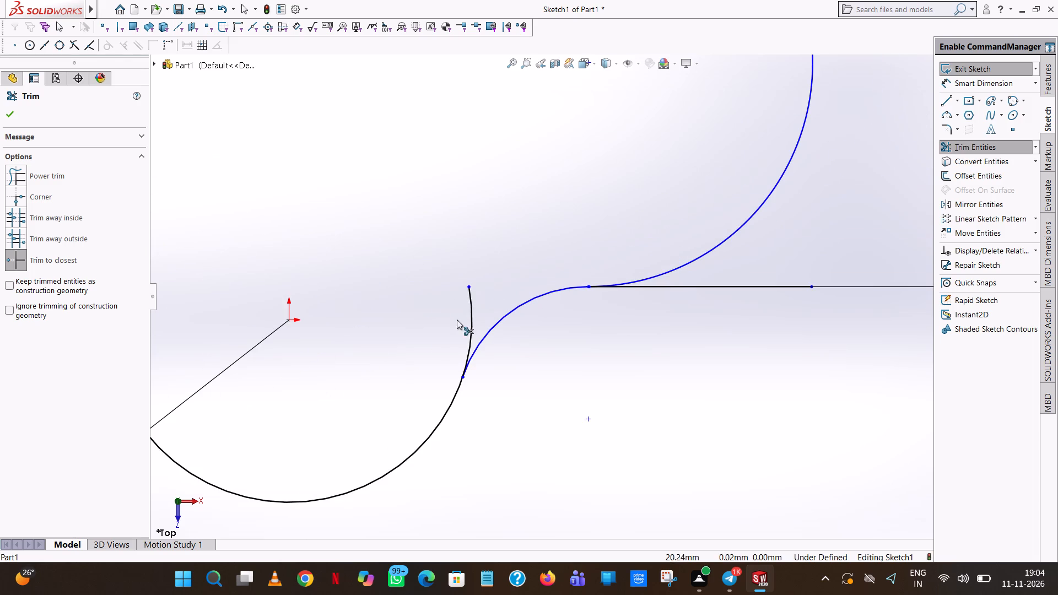
{"action": "left_click", "coordinate": [469, 307]}
{"action": "left_click", "coordinate": [697, 288]}
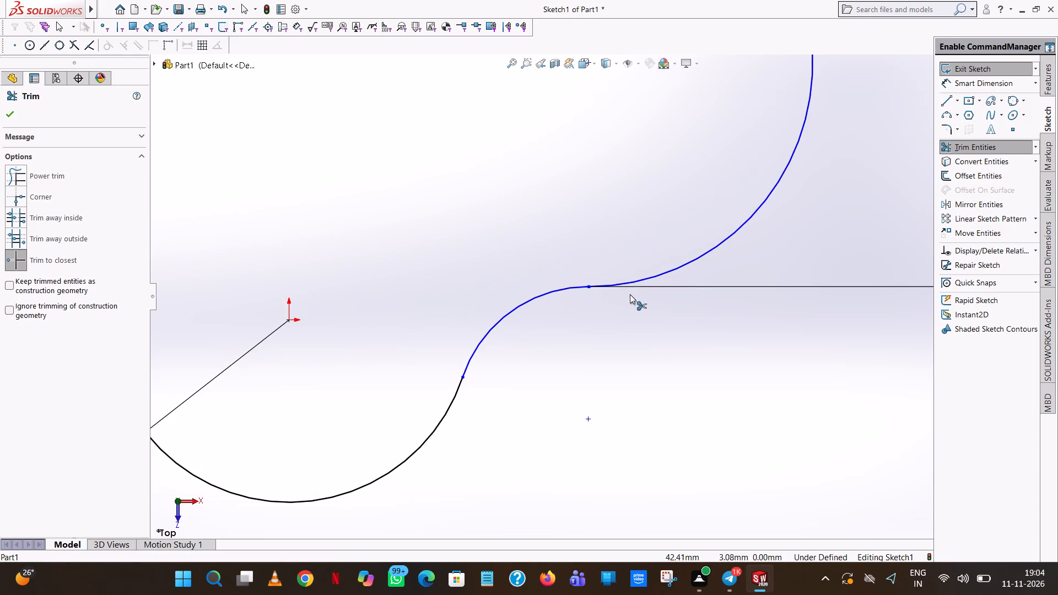
Examine the junction where the 16 mm arc meets the large arc for a leftover line segment.
{"action": "scroll", "coordinate": [613, 297], "scroll_direction": "down", "scroll_amount": 13}
{"action": "scroll", "coordinate": [574, 270], "scroll_direction": "up", "scroll_amount": 11}
{"action": "scroll", "coordinate": [576, 269], "scroll_direction": "down", "scroll_amount": 6}
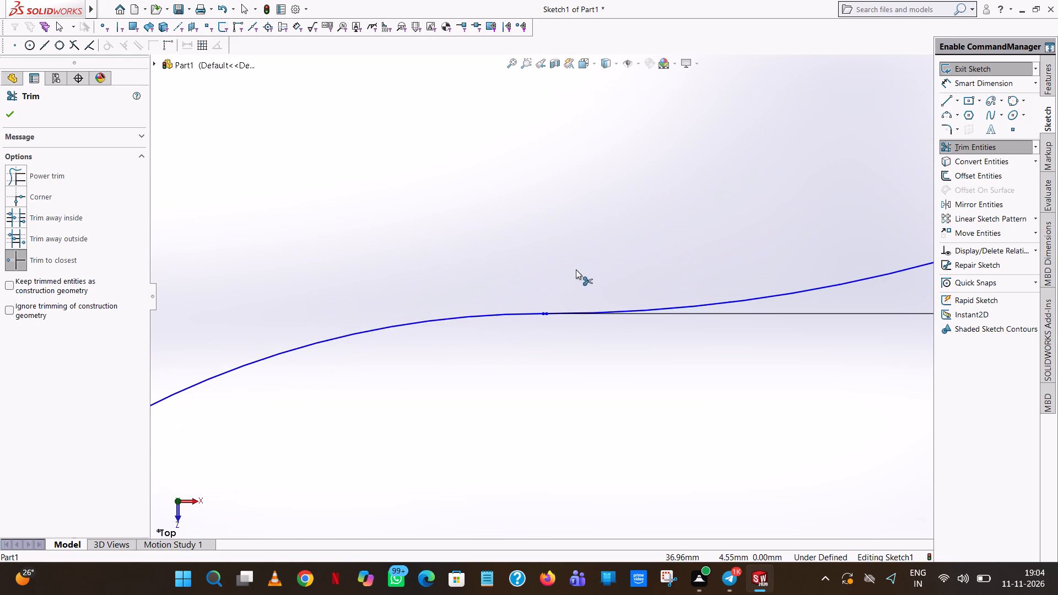
{"action": "scroll", "coordinate": [591, 312], "scroll_direction": "down", "scroll_amount": 9}
{"action": "scroll", "coordinate": [498, 262], "scroll_direction": "down", "scroll_amount": 6}
{"action": "scroll", "coordinate": [481, 174], "scroll_direction": "down", "scroll_amount": 3}
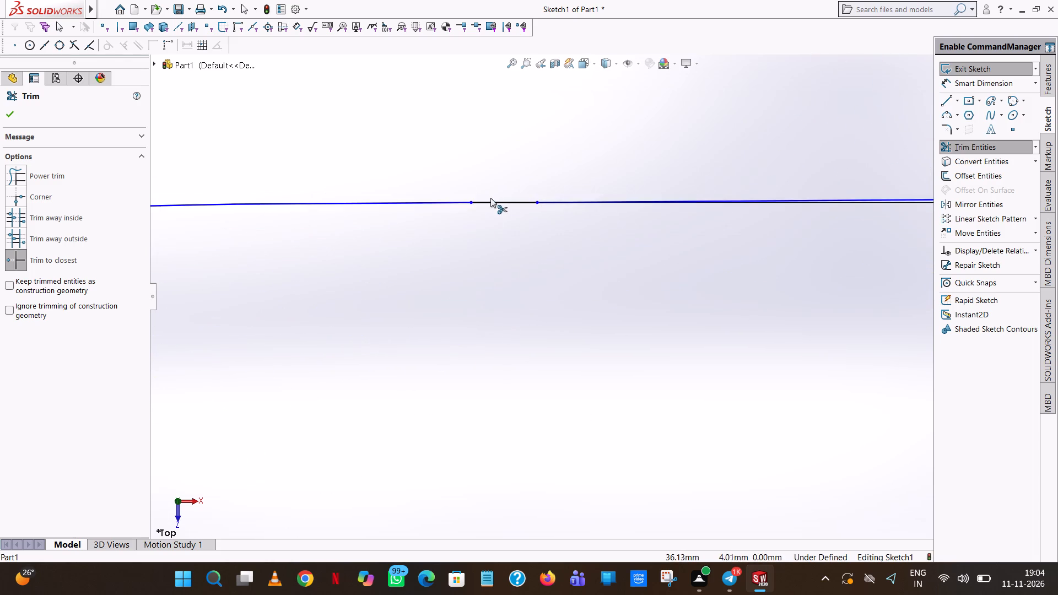
{"action": "scroll", "coordinate": [490, 198], "scroll_direction": "down", "scroll_amount": 4}
{"action": "scroll", "coordinate": [593, 271], "scroll_direction": "down", "scroll_amount": 6}
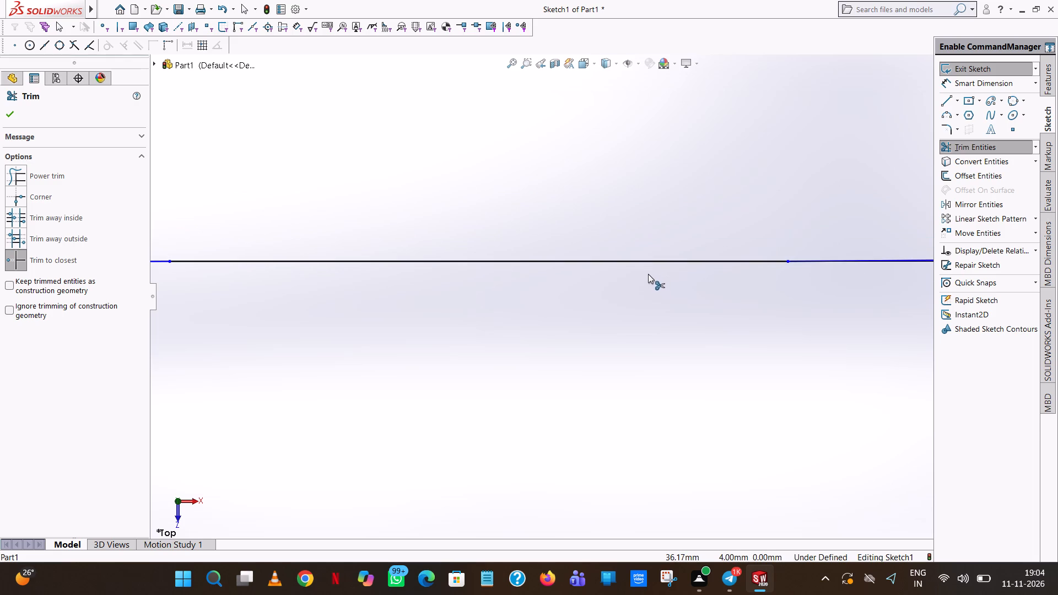
{"action": "scroll", "coordinate": [647, 271], "scroll_direction": "up", "scroll_amount": 20}
{"action": "scroll", "coordinate": [647, 271], "scroll_direction": "up", "scroll_amount": 11}
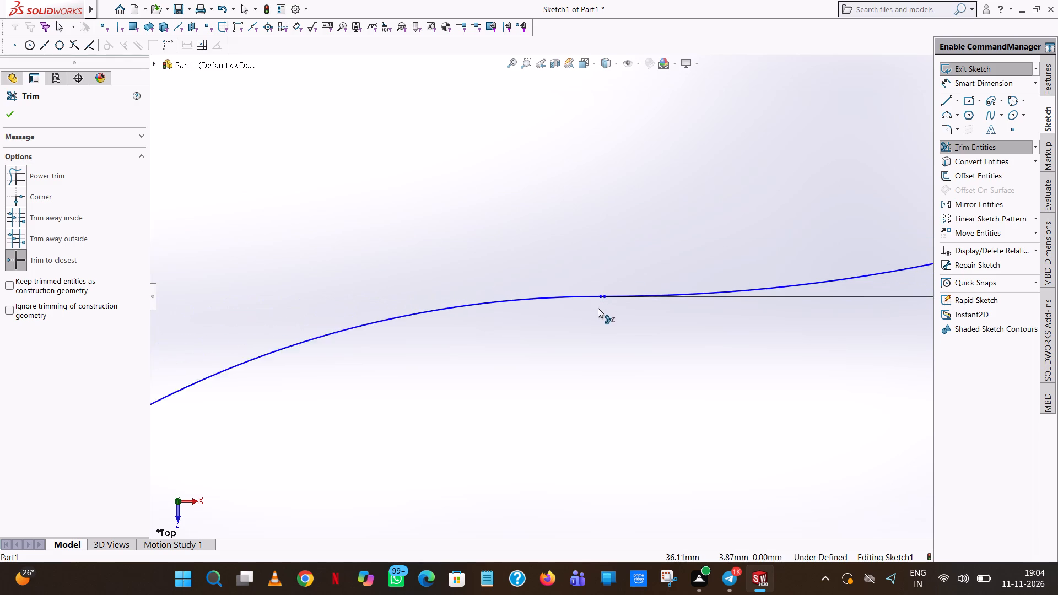
{"action": "scroll", "coordinate": [598, 308], "scroll_direction": "up", "scroll_amount": 20}
{"action": "scroll", "coordinate": [598, 308], "scroll_direction": "up", "scroll_amount": 8}
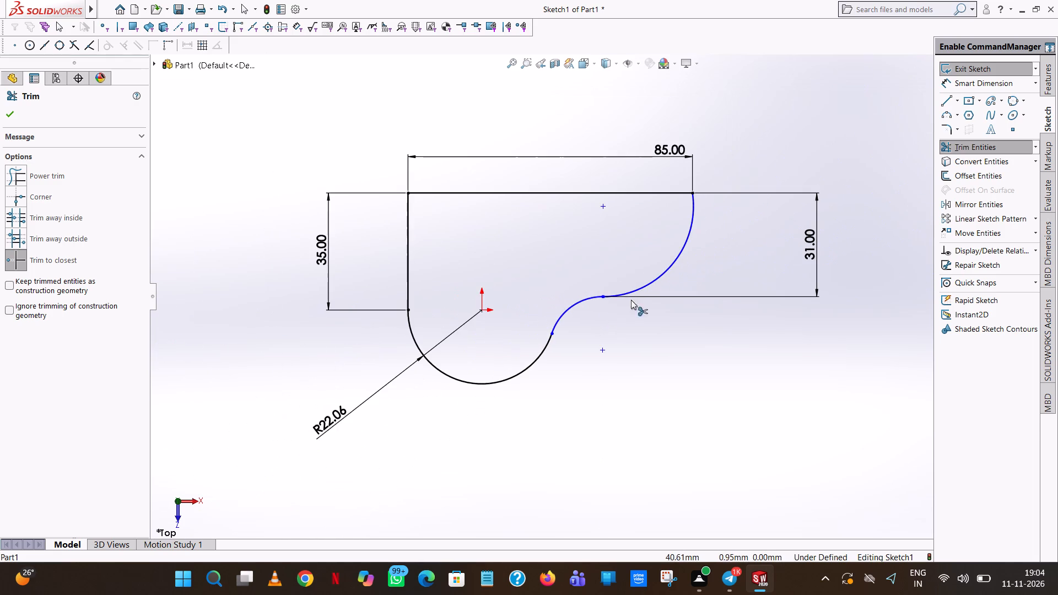
Add radius dimensions to the large arc and the 16 mm connecting arc, keeping their current sizes.
{"action": "left_click", "coordinate": [983, 87]}
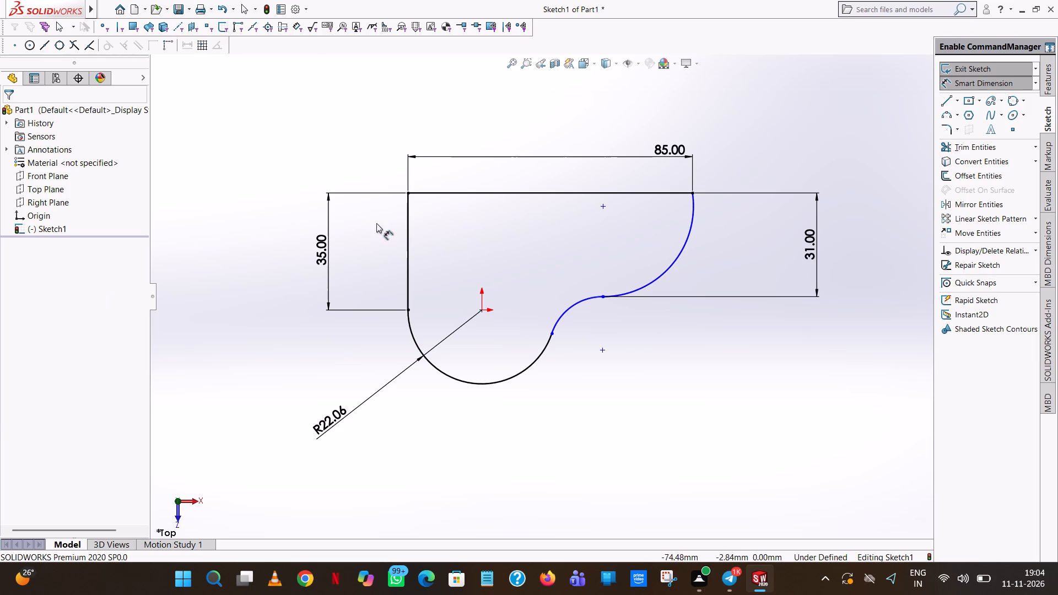
{"action": "left_click", "coordinate": [680, 256]}
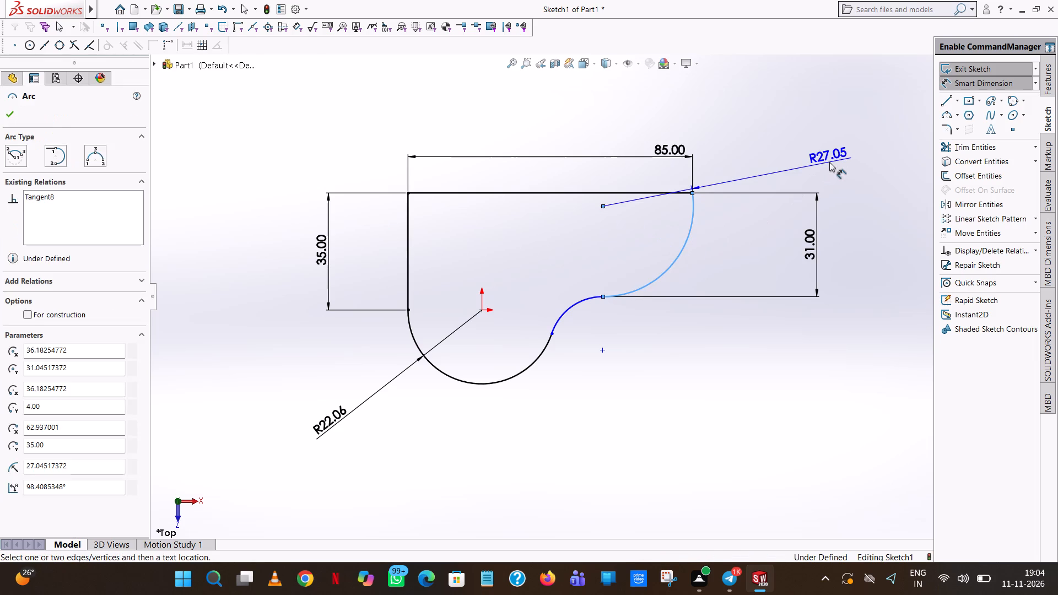
{"action": "left_click", "coordinate": [829, 162]}
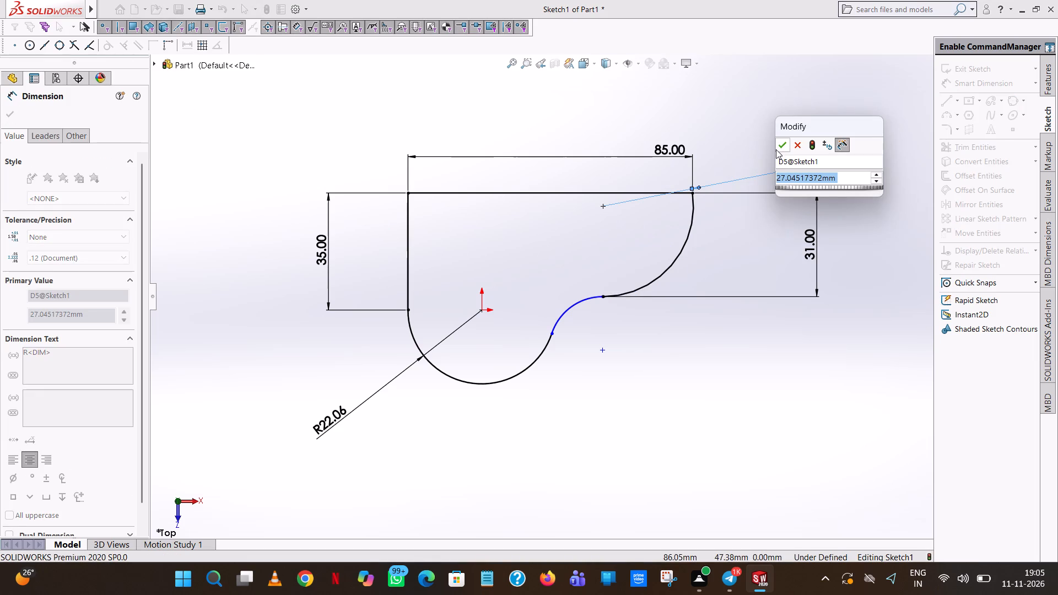
{"action": "left_click", "coordinate": [778, 148]}
{"action": "left_click", "coordinate": [730, 109]}
{"action": "left_click", "coordinate": [573, 304]}
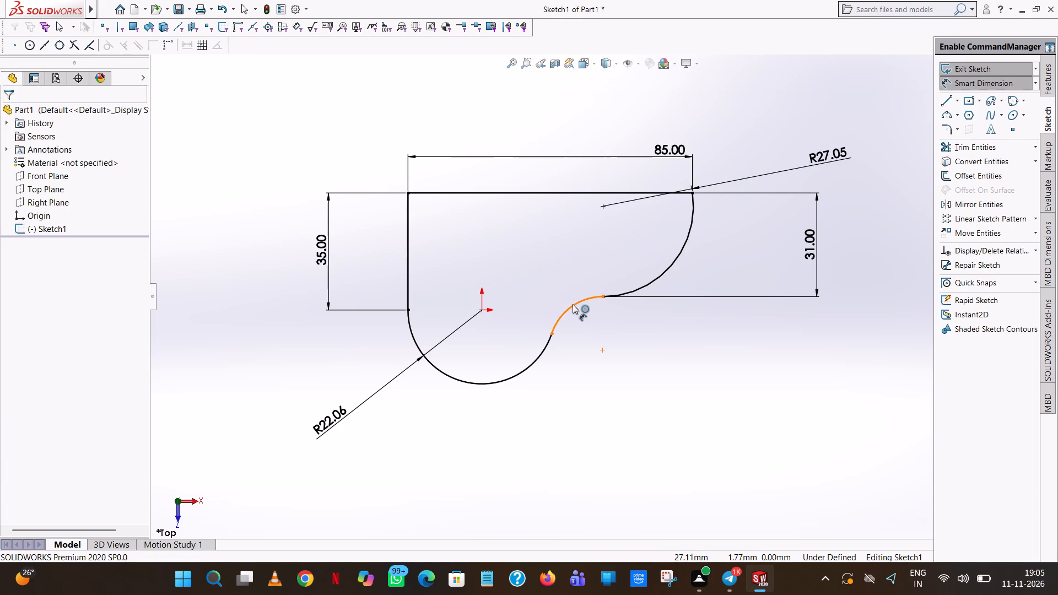
{"action": "left_click", "coordinate": [621, 456]}
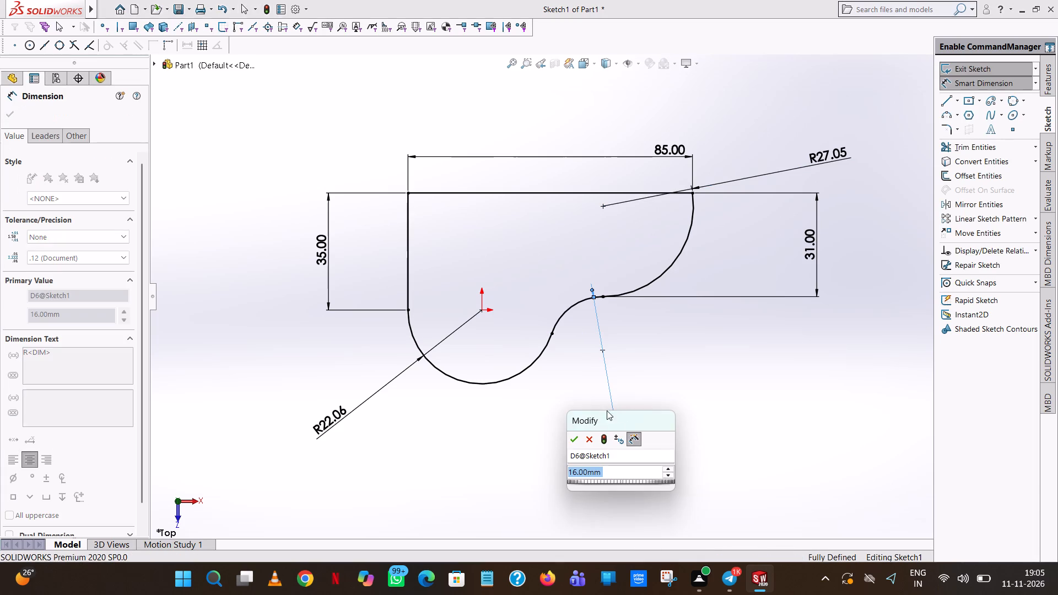
{"action": "left_click", "coordinate": [571, 440]}
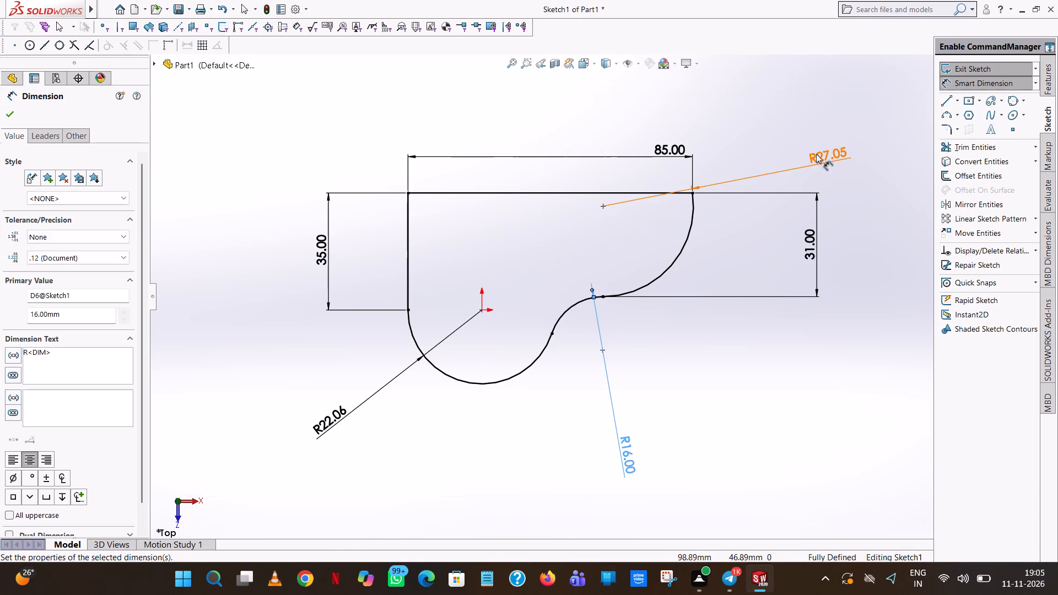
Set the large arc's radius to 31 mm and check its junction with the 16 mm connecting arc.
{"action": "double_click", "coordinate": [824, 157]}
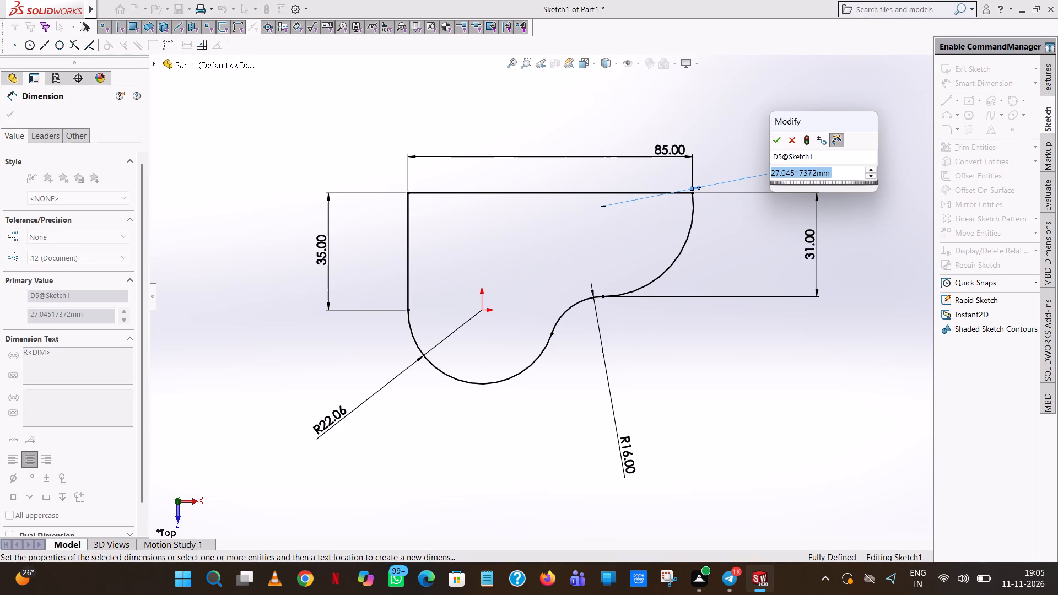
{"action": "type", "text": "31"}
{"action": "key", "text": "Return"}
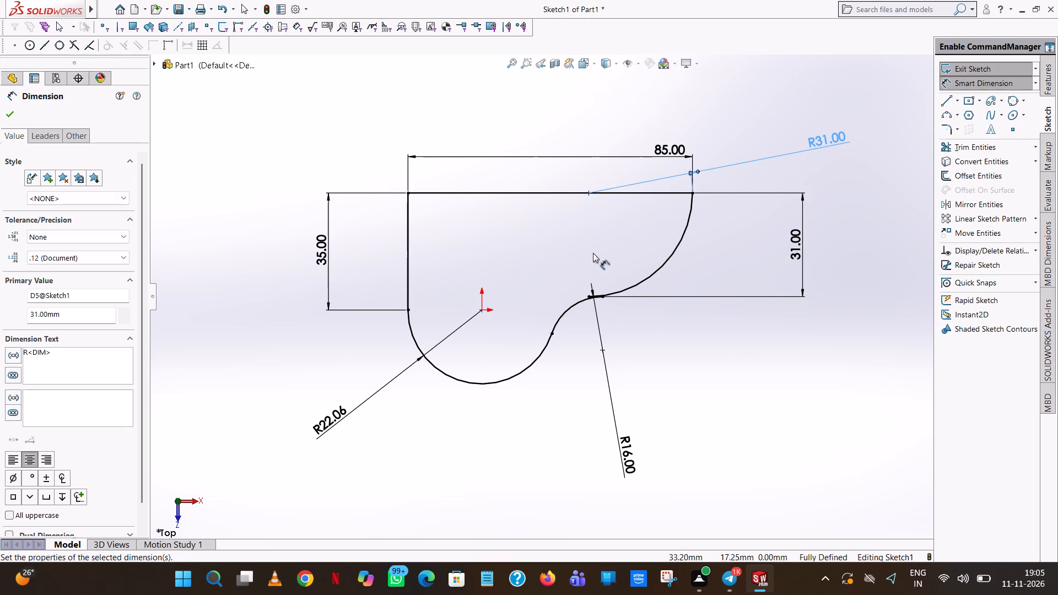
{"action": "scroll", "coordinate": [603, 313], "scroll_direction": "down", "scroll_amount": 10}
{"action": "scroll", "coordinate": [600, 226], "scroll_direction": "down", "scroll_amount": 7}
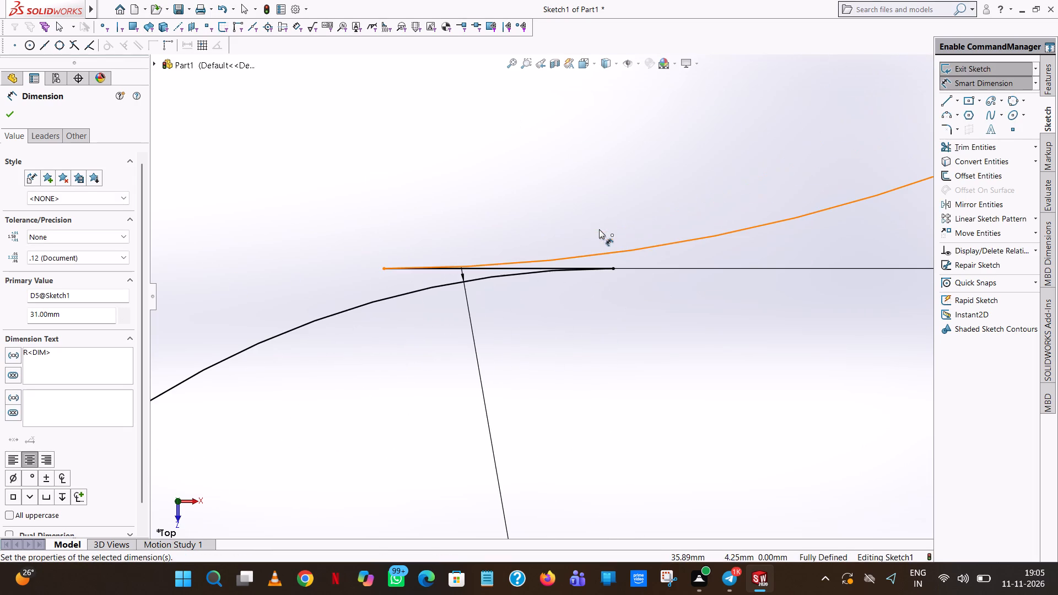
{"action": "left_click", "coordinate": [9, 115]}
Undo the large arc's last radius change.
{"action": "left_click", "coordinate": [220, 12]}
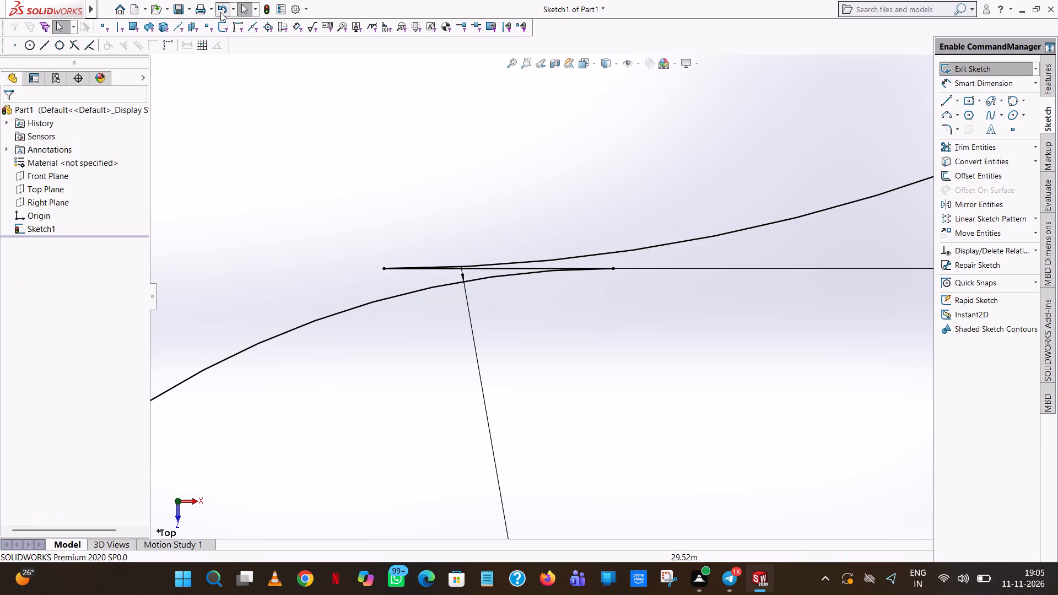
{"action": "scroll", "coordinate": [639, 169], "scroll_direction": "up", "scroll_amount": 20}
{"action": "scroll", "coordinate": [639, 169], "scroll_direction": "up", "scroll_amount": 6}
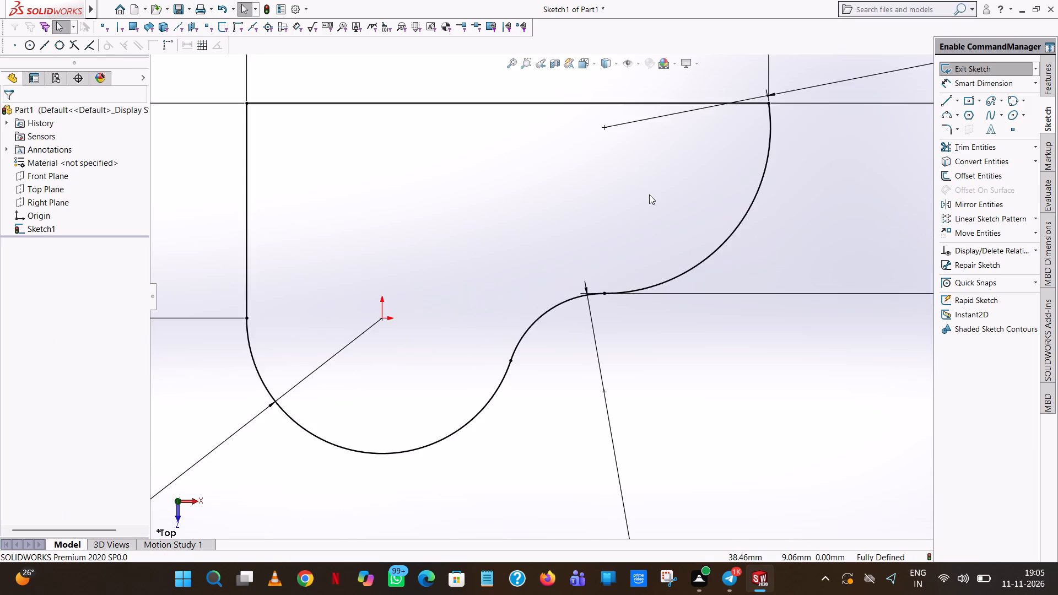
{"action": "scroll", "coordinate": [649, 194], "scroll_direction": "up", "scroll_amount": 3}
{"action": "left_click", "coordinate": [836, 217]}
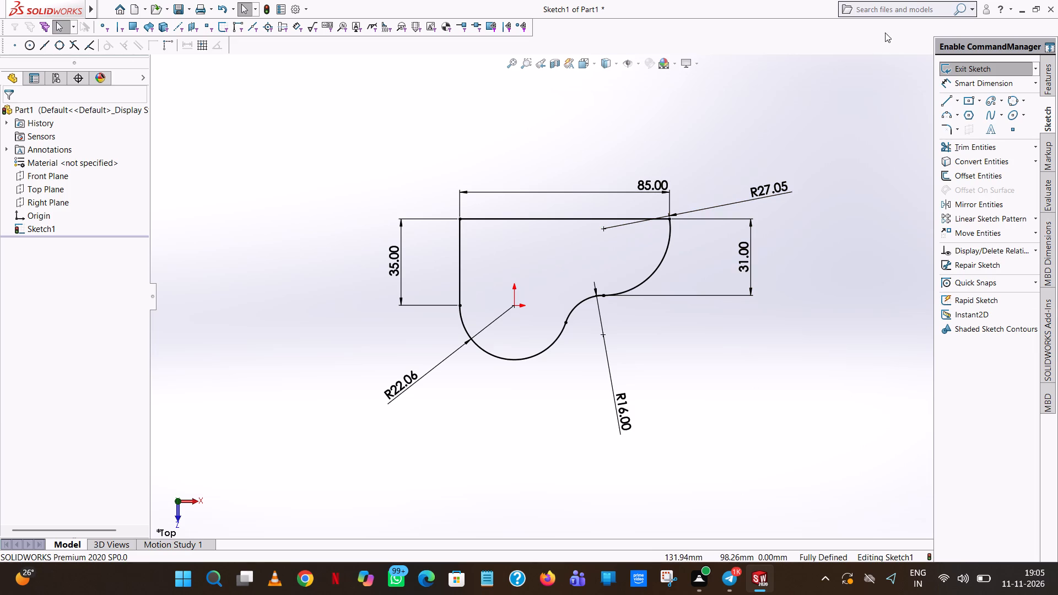
Extrude the closed plate outline as a blind boss 12 mm deep.
{"action": "left_click", "coordinate": [1047, 70]}
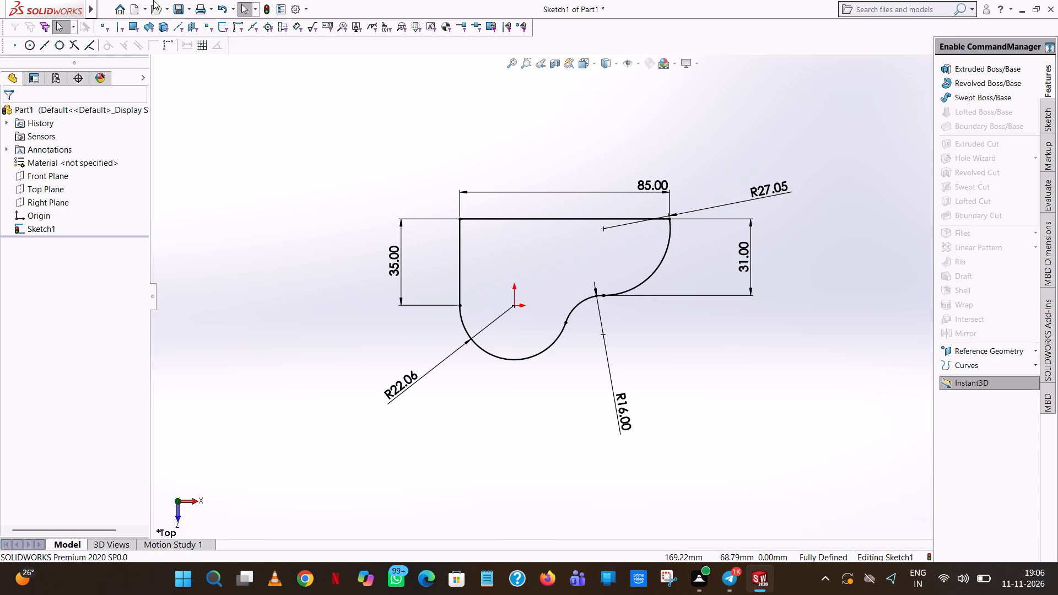
{"action": "left_click", "coordinate": [1028, 69]}
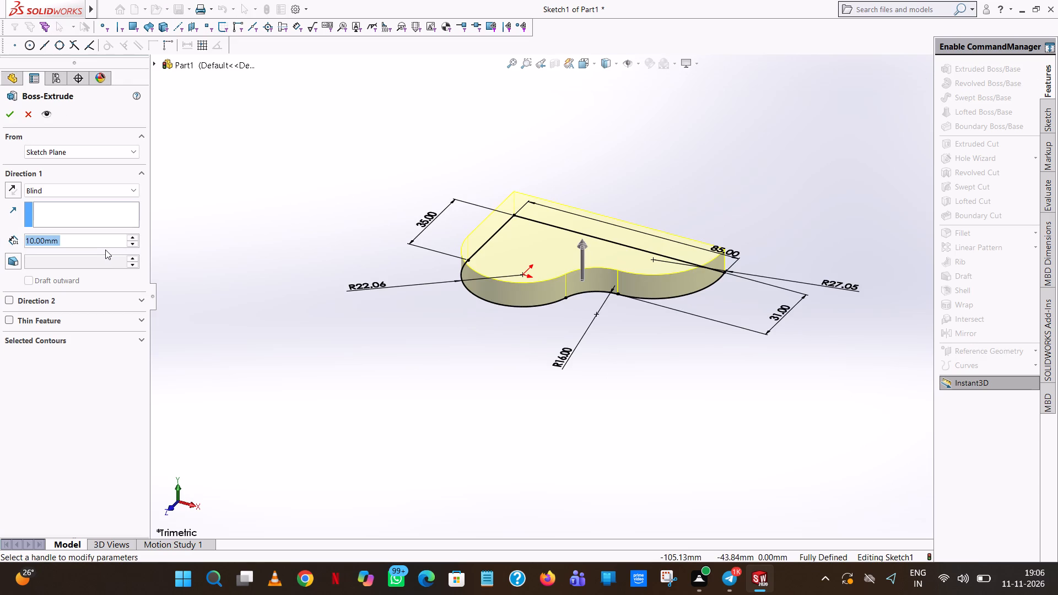
{"action": "type", "text": "12"}
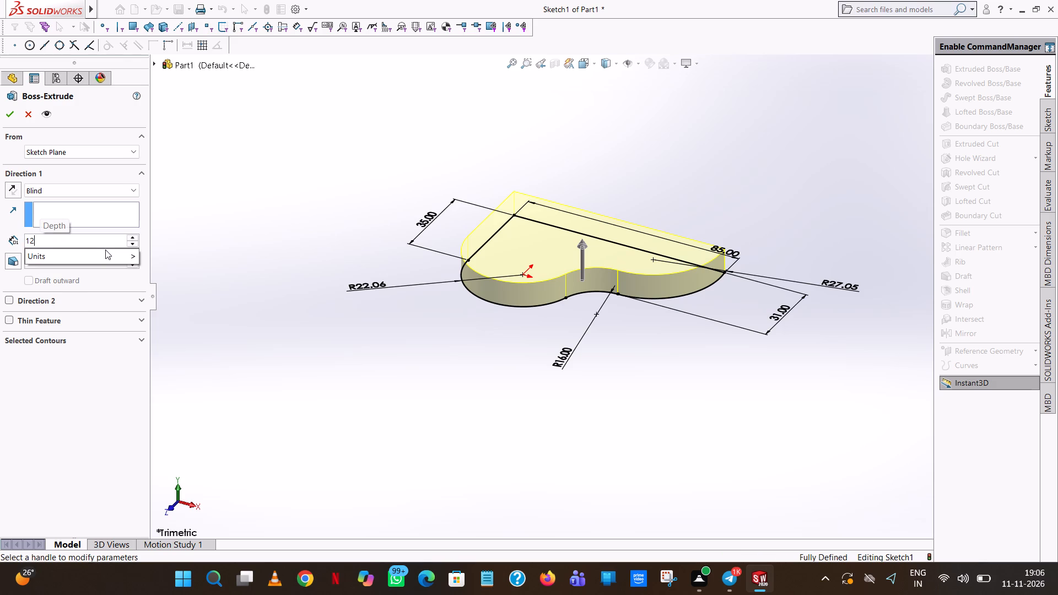
{"action": "key", "text": "Return"}
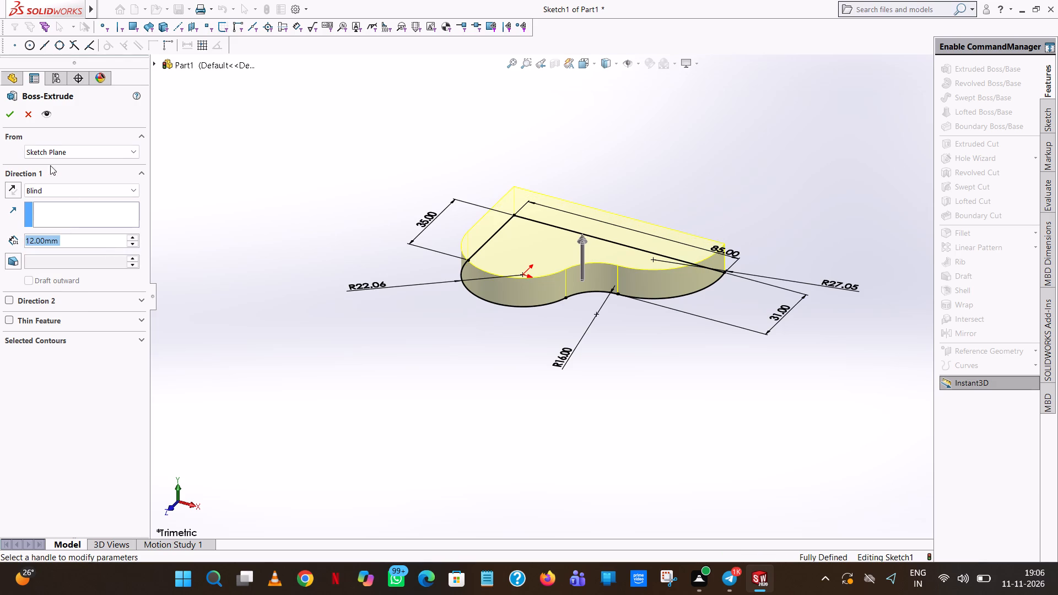
{"action": "left_click", "coordinate": [6, 117]}
{"action": "left_click", "coordinate": [730, 166]}
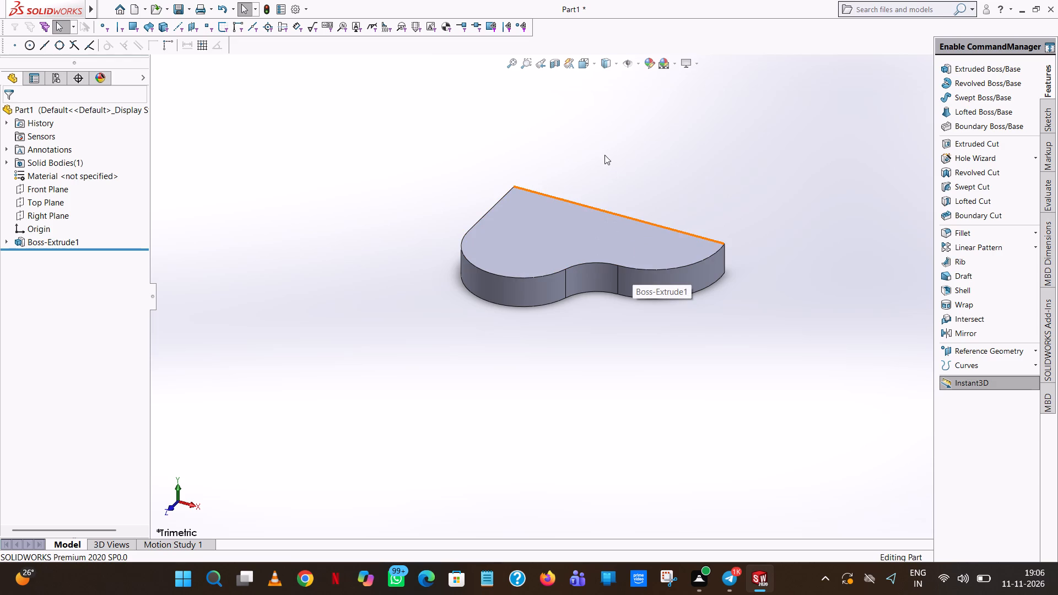
Start a new extruded-boss sketch on the top face of the 12 mm plate.
{"action": "middle_click_drag", "start_coordinate": [602, 156], "coordinate": [641, 288]}
{"action": "left_click", "coordinate": [964, 75]}
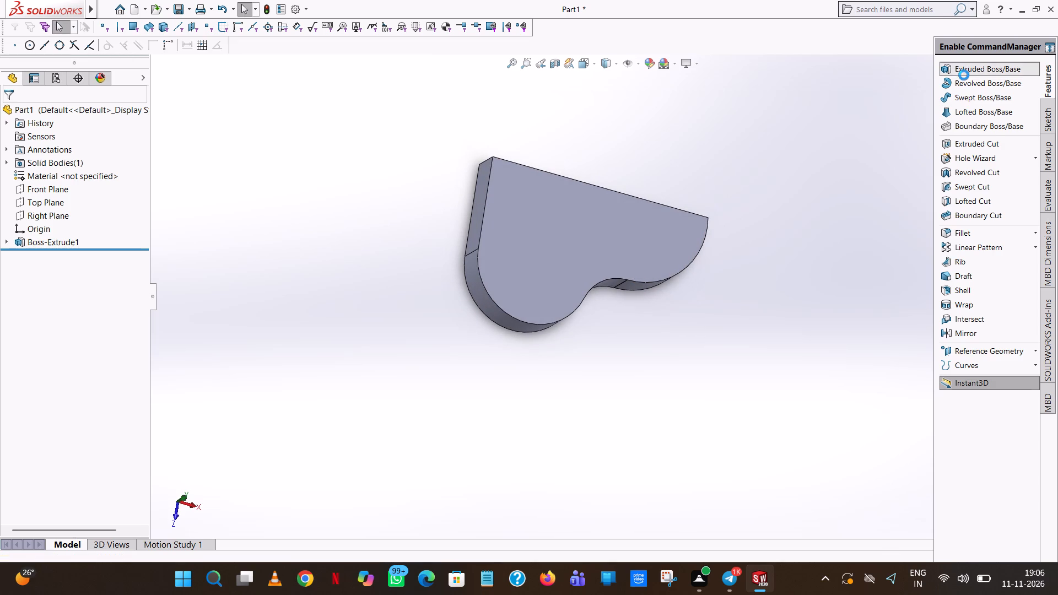
{"action": "left_click", "coordinate": [531, 240]}
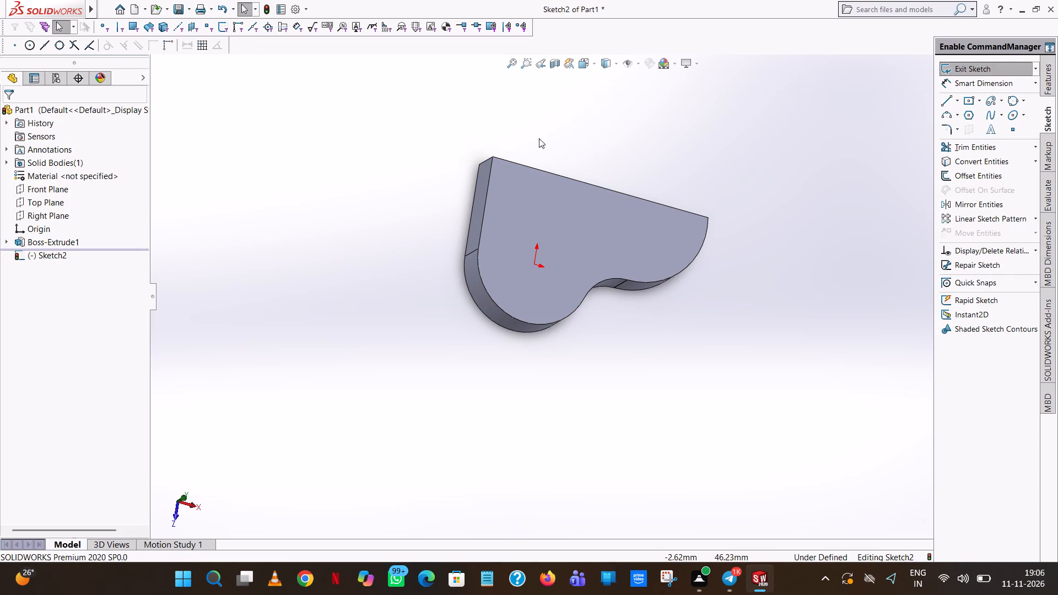
{"action": "left_click", "coordinate": [592, 62]}
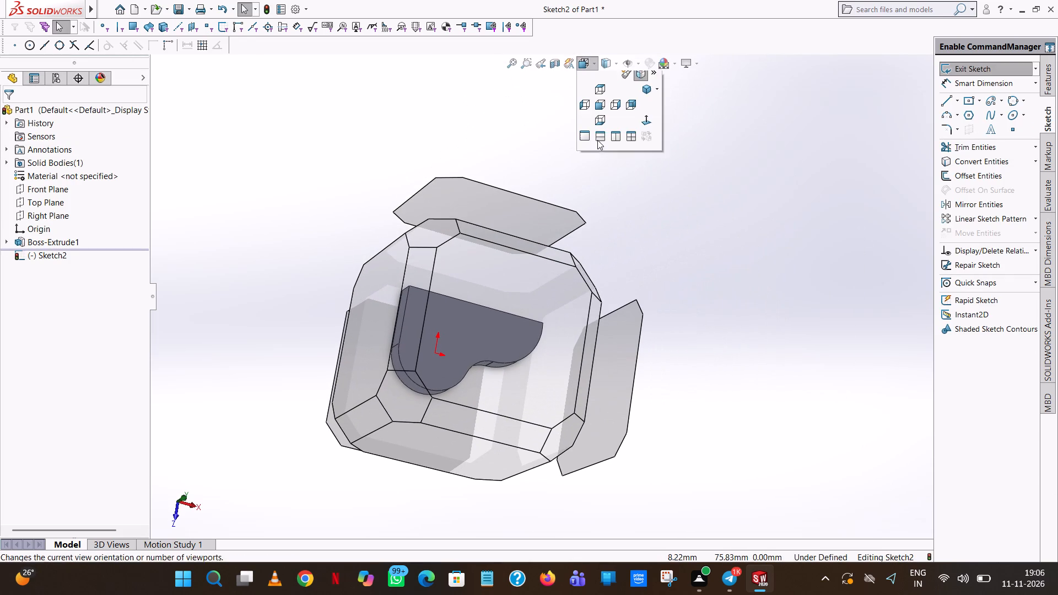
{"action": "left_click", "coordinate": [651, 121]}
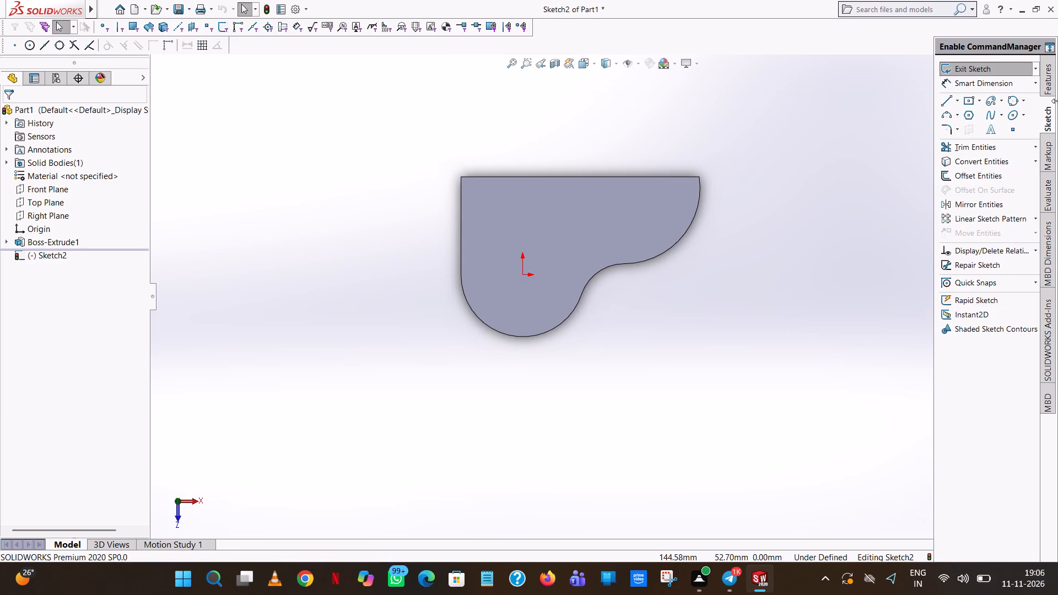
Sketch a circle centred on the origin with a radius of 25/2 mm.
{"action": "left_click", "coordinate": [1024, 101]}
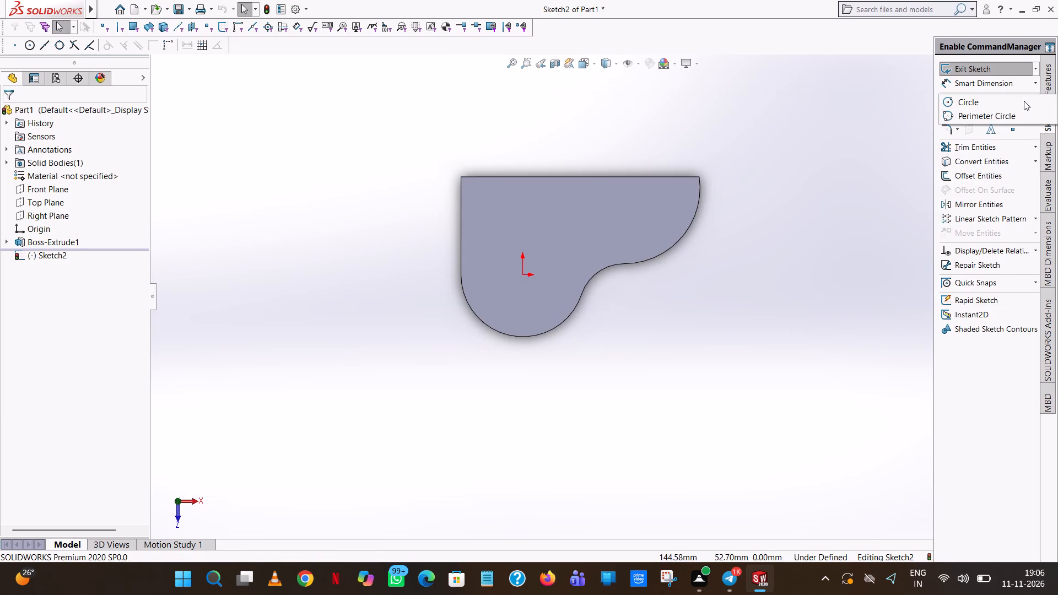
{"action": "left_click", "coordinate": [985, 98]}
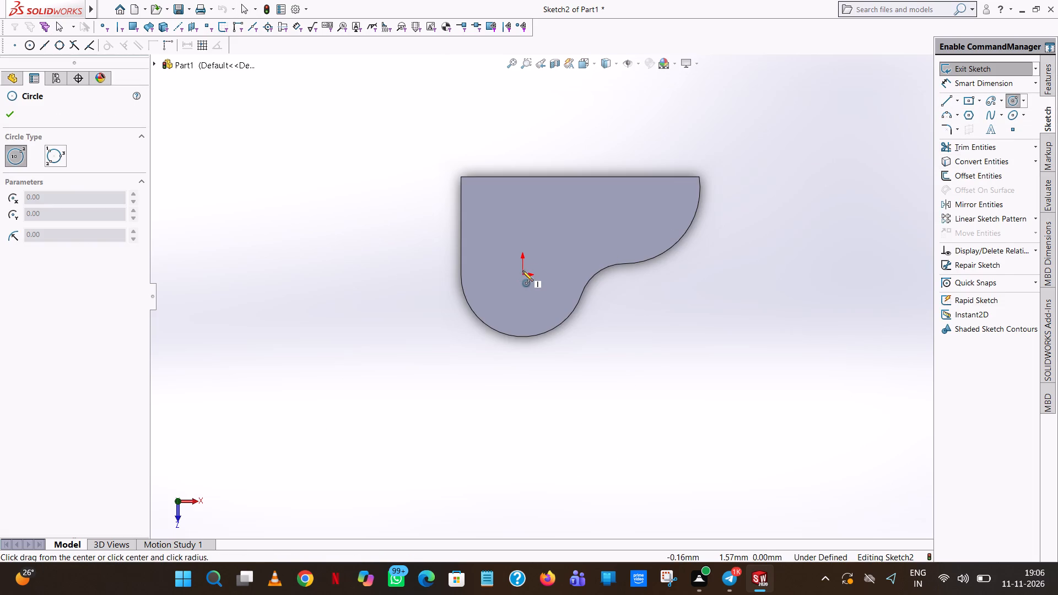
{"action": "left_click", "coordinate": [523, 272]}
{"action": "left_click", "coordinate": [528, 237]}
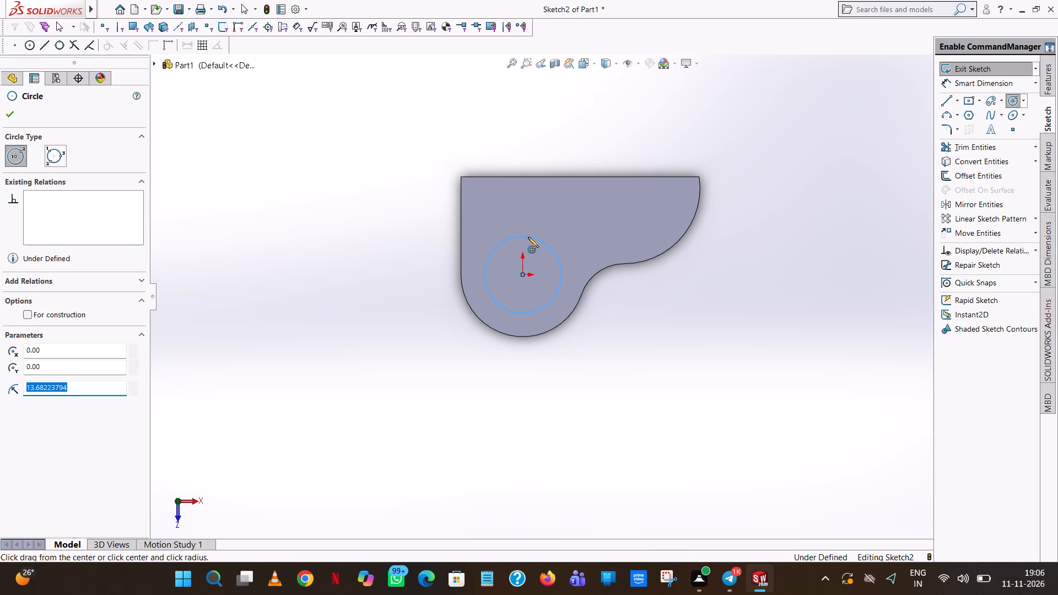
{"action": "key", "text": "2"}
{"action": "key", "text": "5"}
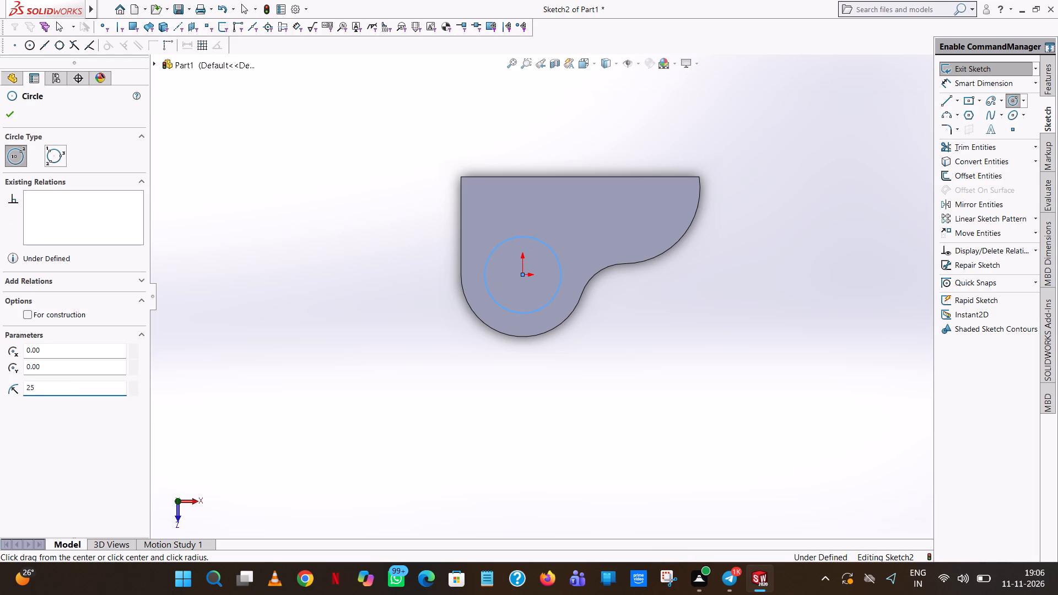
{"action": "type", "text": "/2"}
{"action": "key", "text": "Return"}
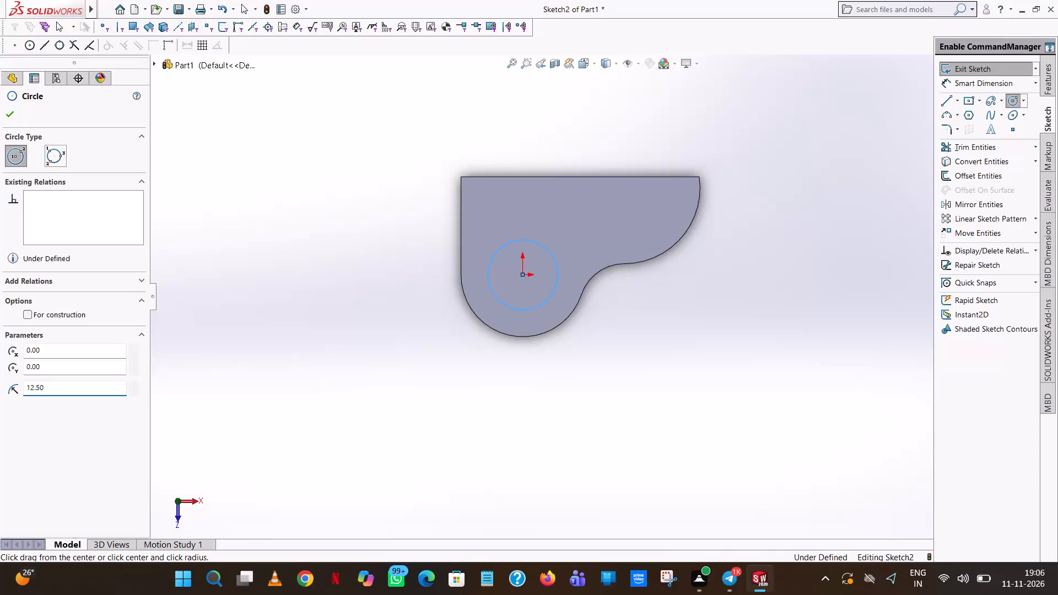
{"action": "left_click", "coordinate": [13, 108]}
{"action": "left_click", "coordinate": [650, 96]}
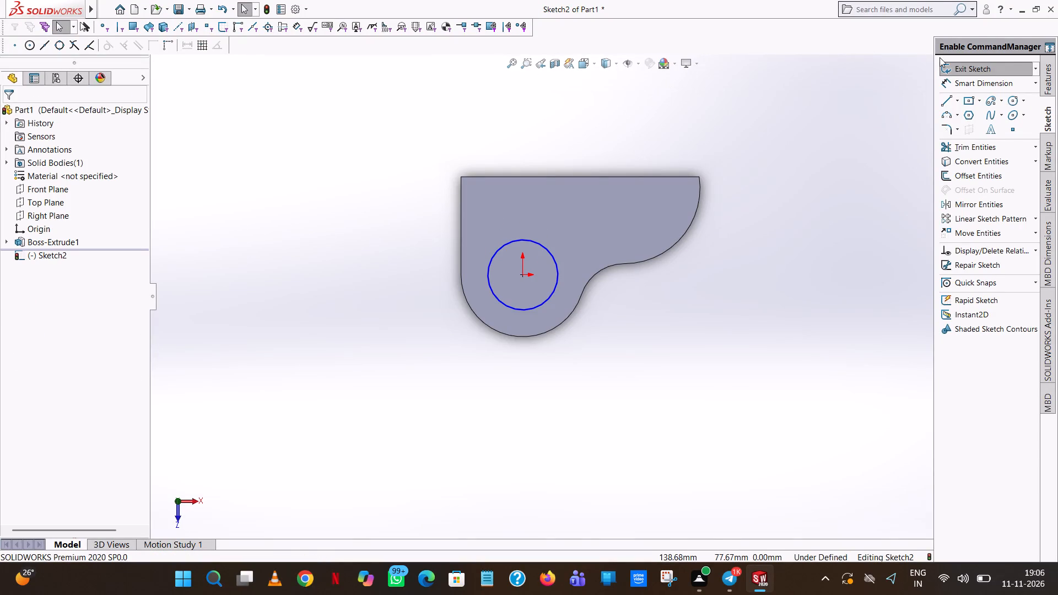
Sketch a vertical line about 35 mm long from the circle's leftmost point up to the plate's long straight edge.
{"action": "left_click", "coordinate": [945, 102]}
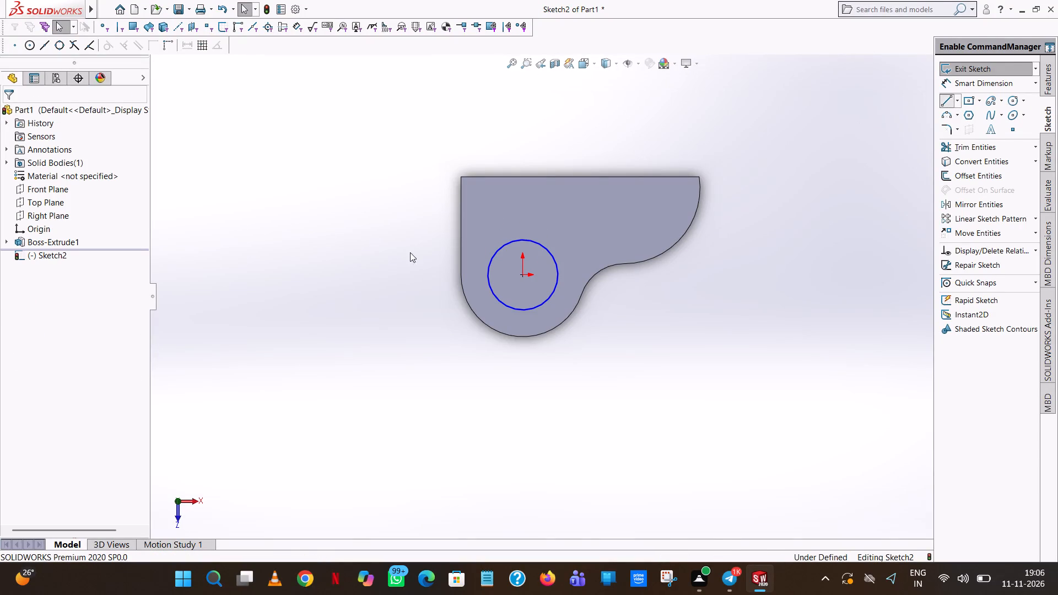
{"action": "left_click", "coordinate": [487, 275]}
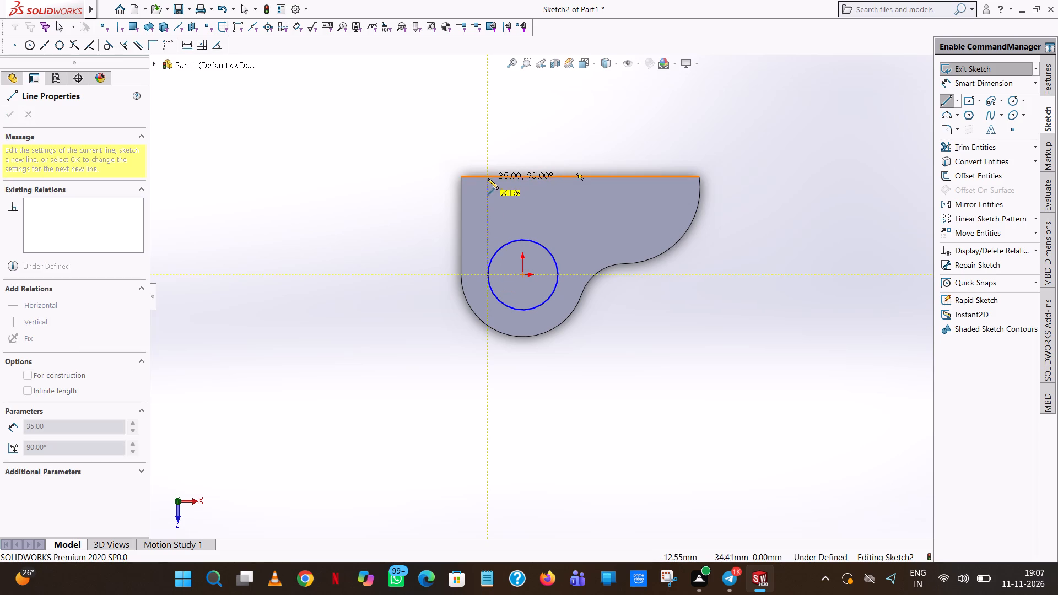
{"action": "left_click", "coordinate": [487, 176]}
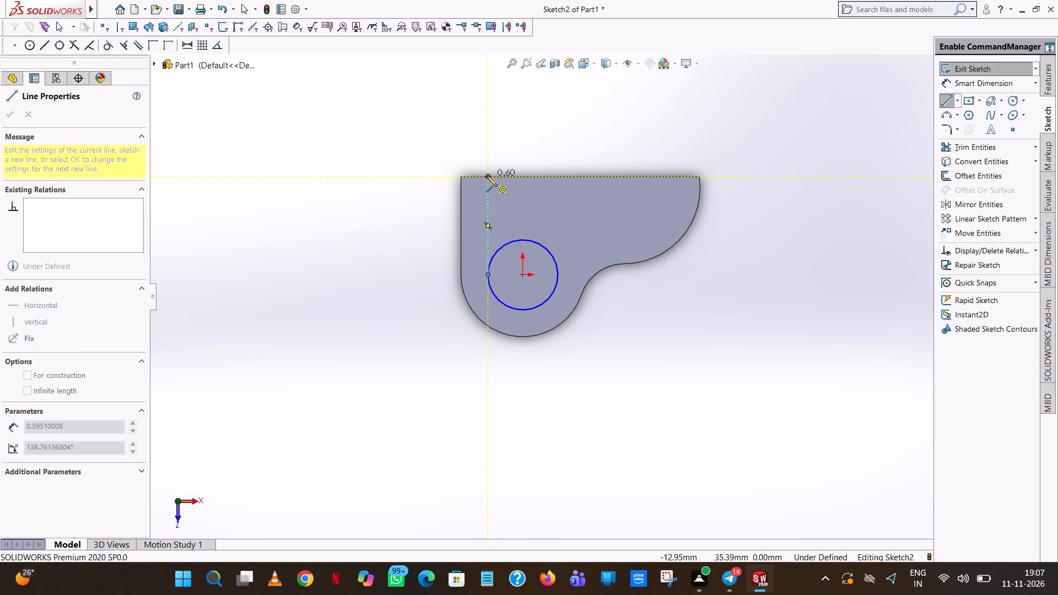
{"action": "right_click", "coordinate": [487, 176]}
{"action": "left_click", "coordinate": [553, 185]}
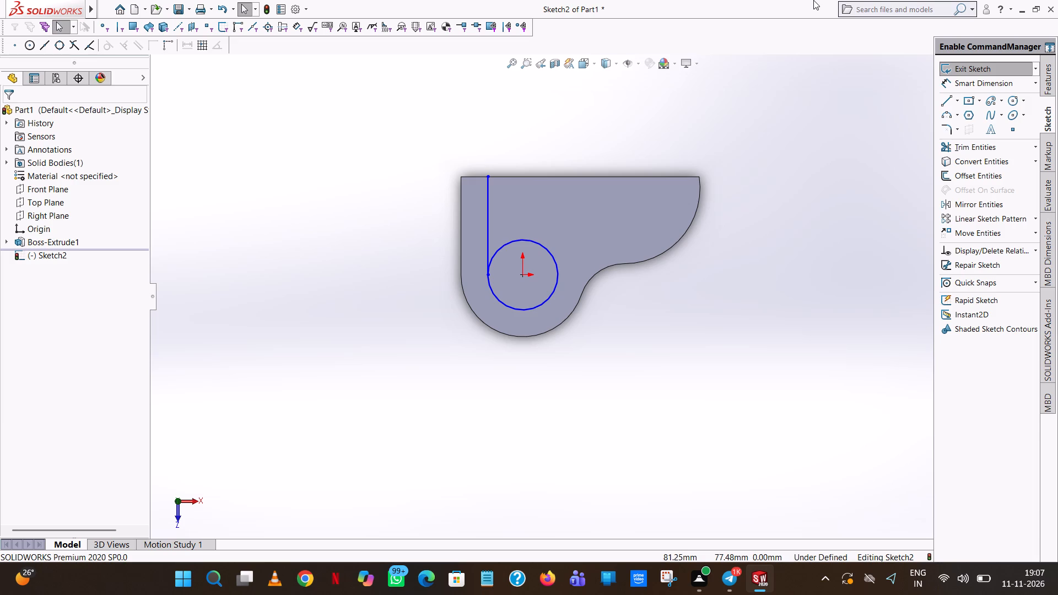
Sketch a vertical line about 34 mm long from the concave connecting arc up to the plate's long straight edge.
{"action": "left_click", "coordinate": [942, 102]}
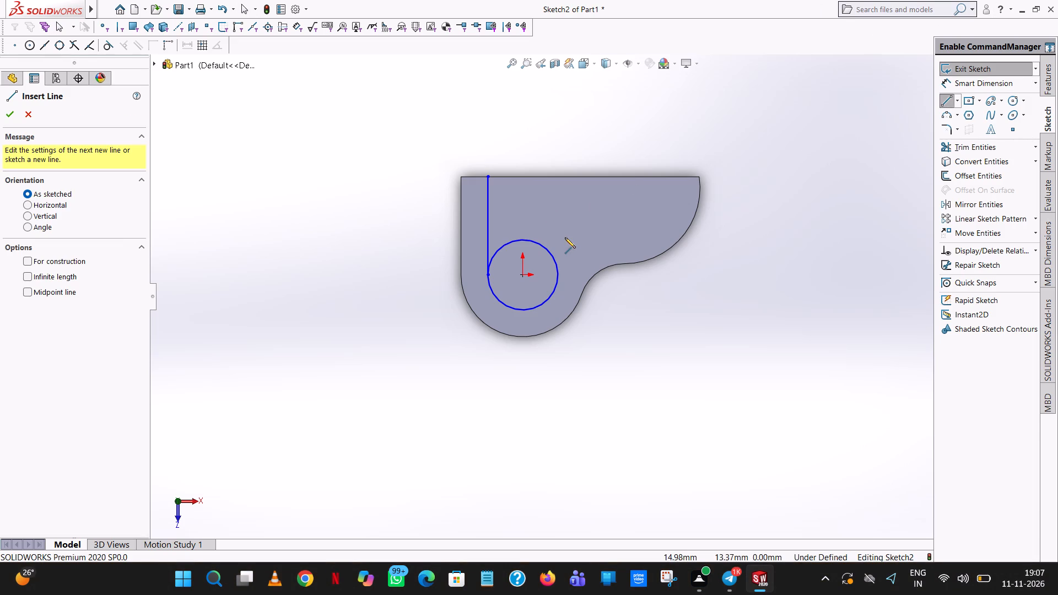
{"action": "left_click", "coordinate": [598, 271]}
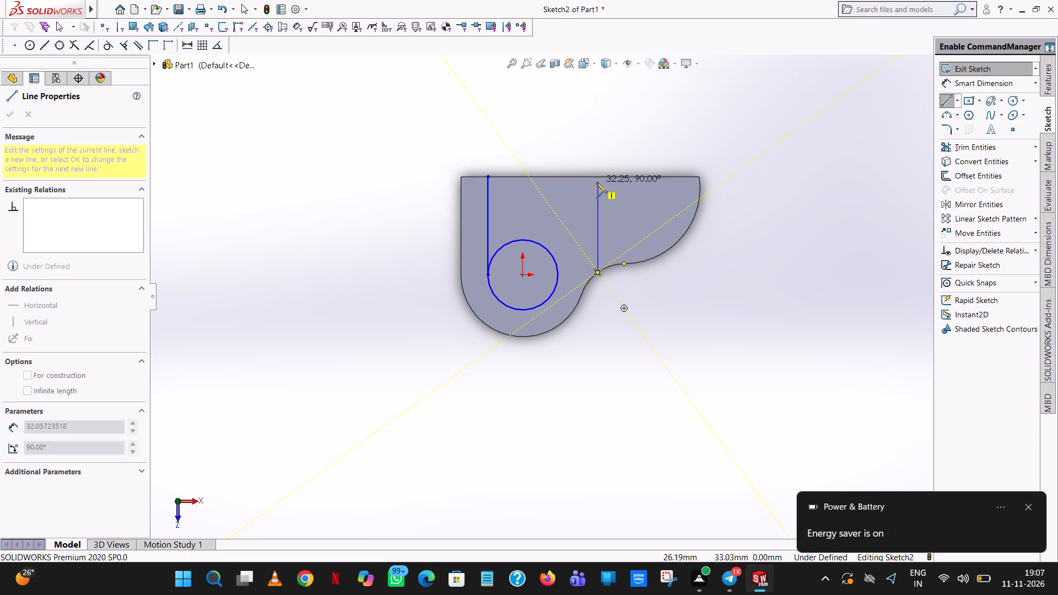
{"action": "left_click", "coordinate": [598, 176]}
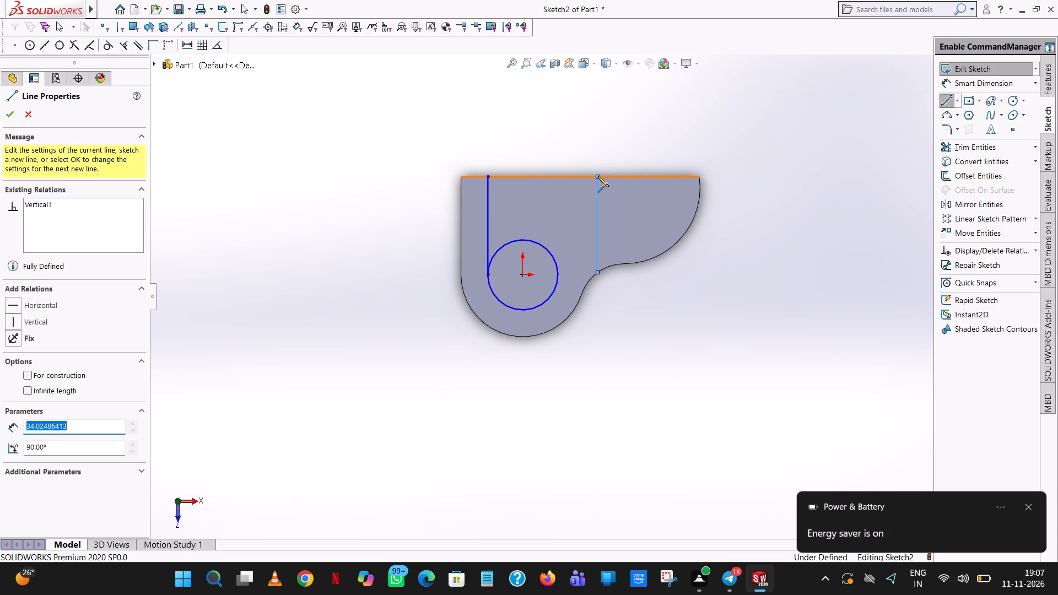
{"action": "right_click", "coordinate": [596, 177]}
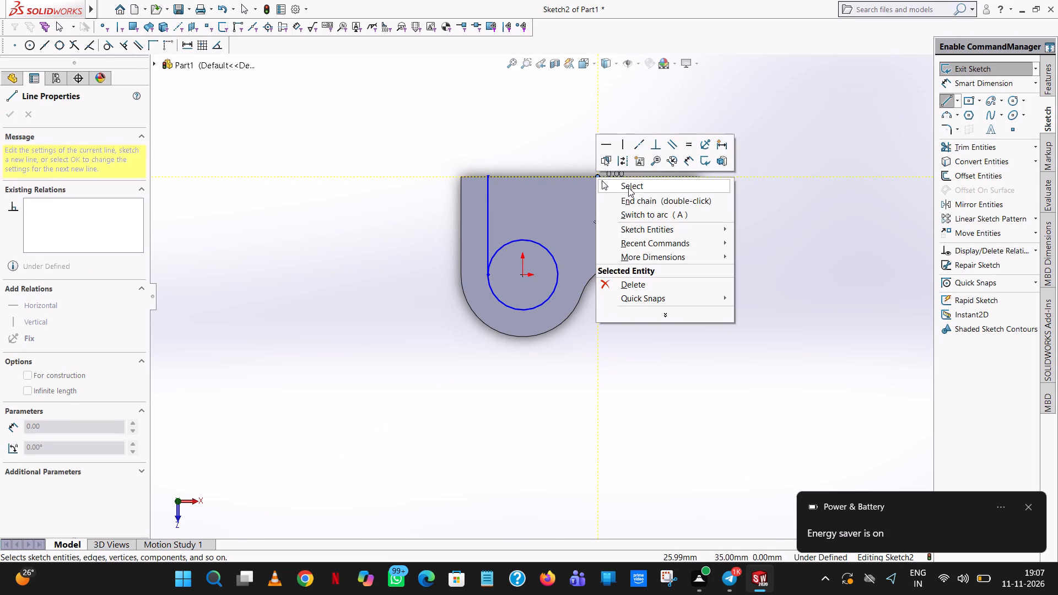
{"action": "left_click", "coordinate": [628, 187]}
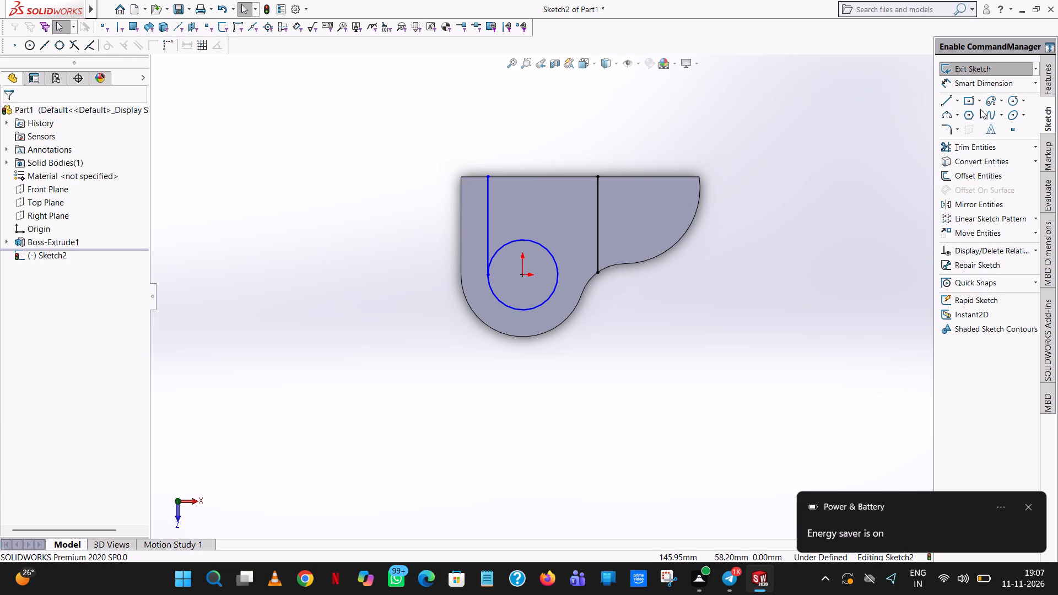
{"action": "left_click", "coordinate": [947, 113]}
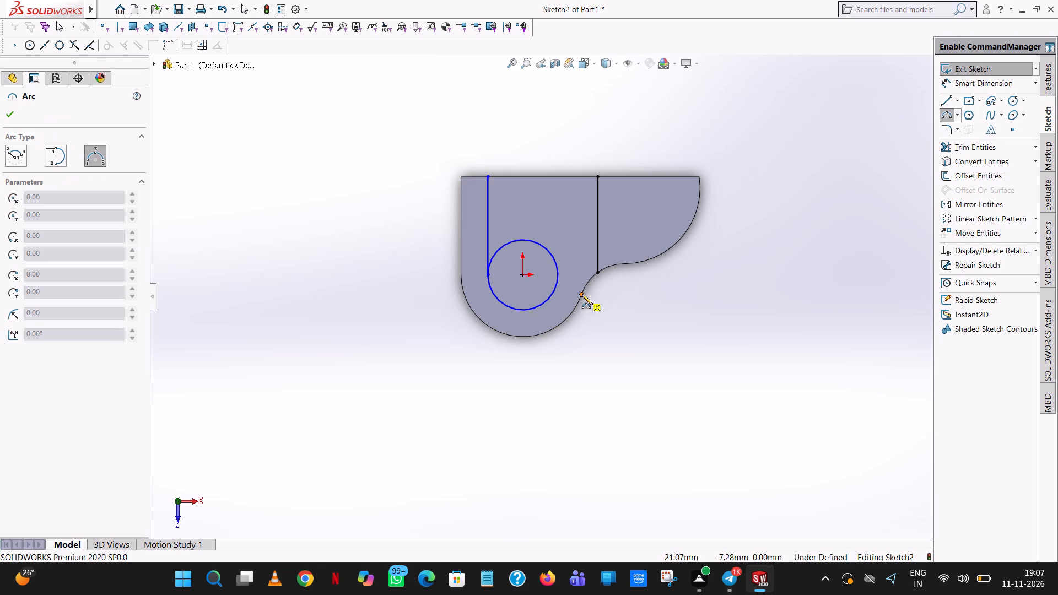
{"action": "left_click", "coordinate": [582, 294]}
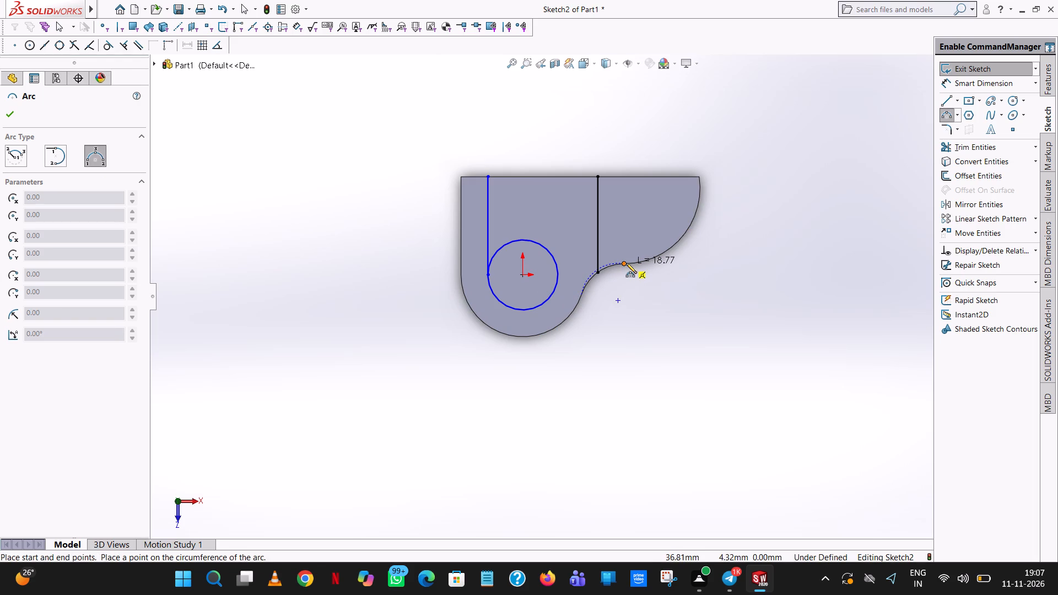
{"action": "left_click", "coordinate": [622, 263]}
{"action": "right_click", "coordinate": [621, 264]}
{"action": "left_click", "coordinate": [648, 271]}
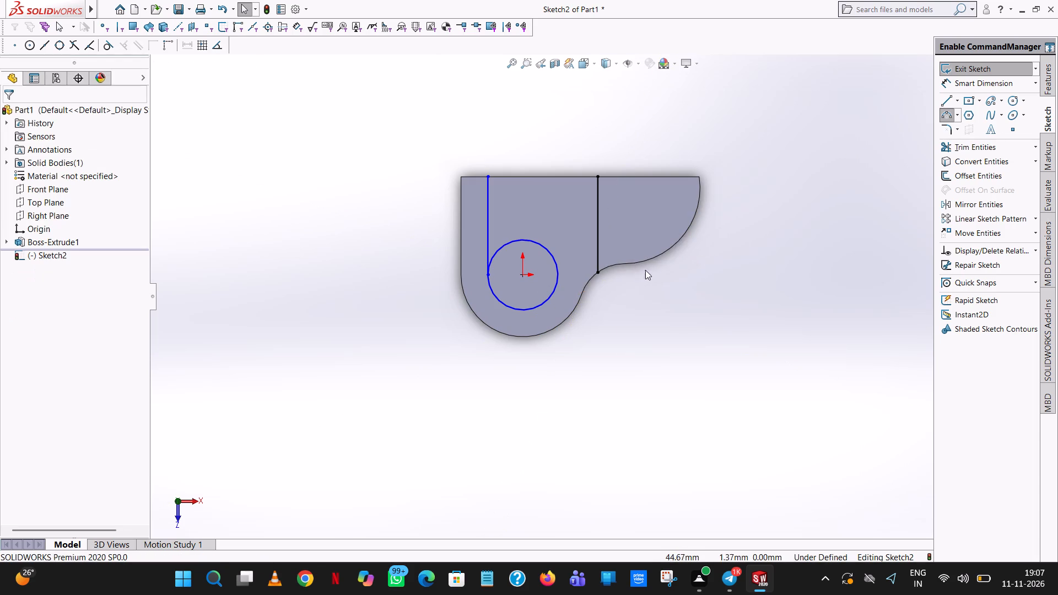
Sketch a three-point arc of 16 mm radius over the plate's concave connecting edge, between that edge's two endpoints.
{"action": "left_click", "coordinate": [945, 120]}
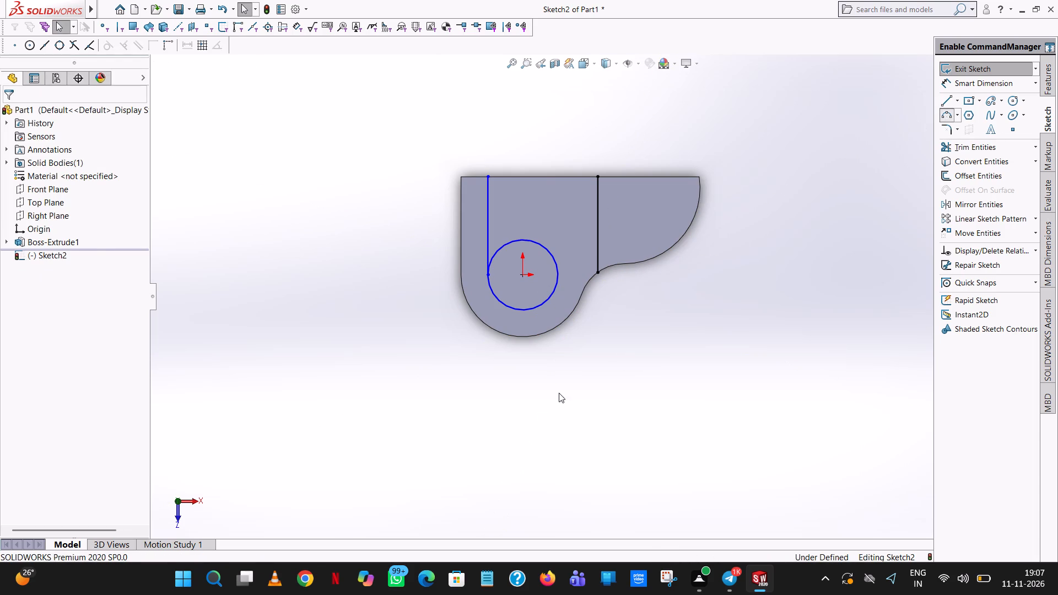
{"action": "scroll", "coordinate": [656, 278], "scroll_direction": "down", "scroll_amount": 8}
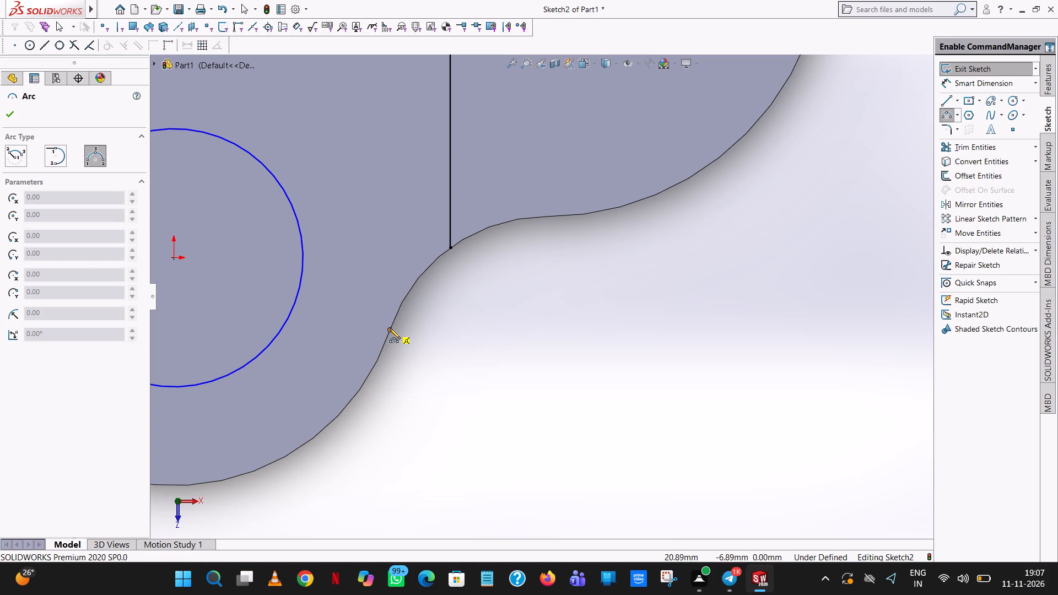
{"action": "left_click", "coordinate": [390, 328]}
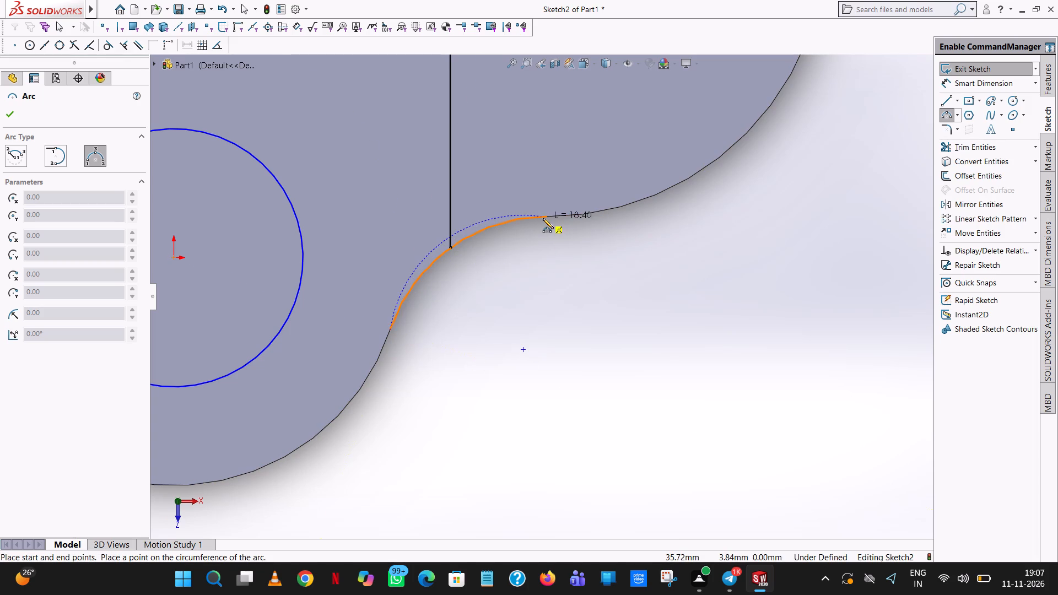
{"action": "left_click", "coordinate": [547, 216]}
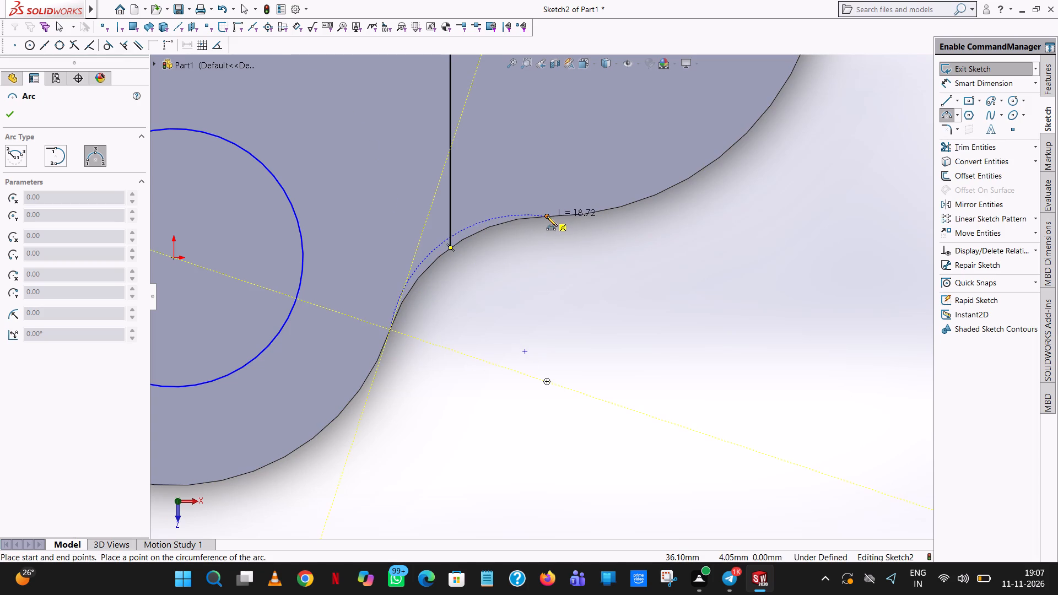
{"action": "left_click", "coordinate": [457, 241]}
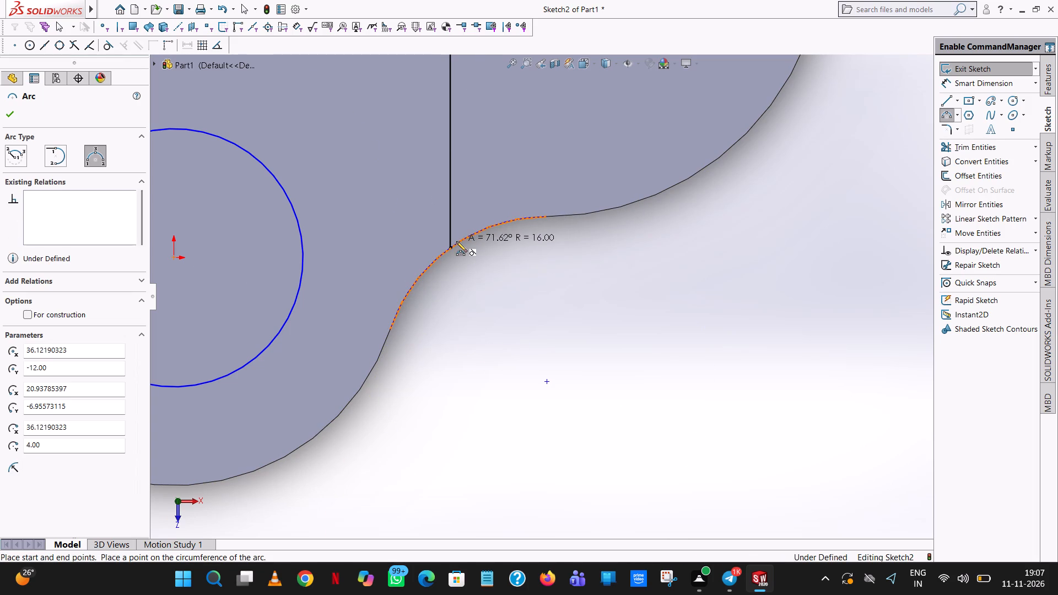
{"action": "right_click", "coordinate": [456, 241]}
{"action": "left_click", "coordinate": [494, 251]}
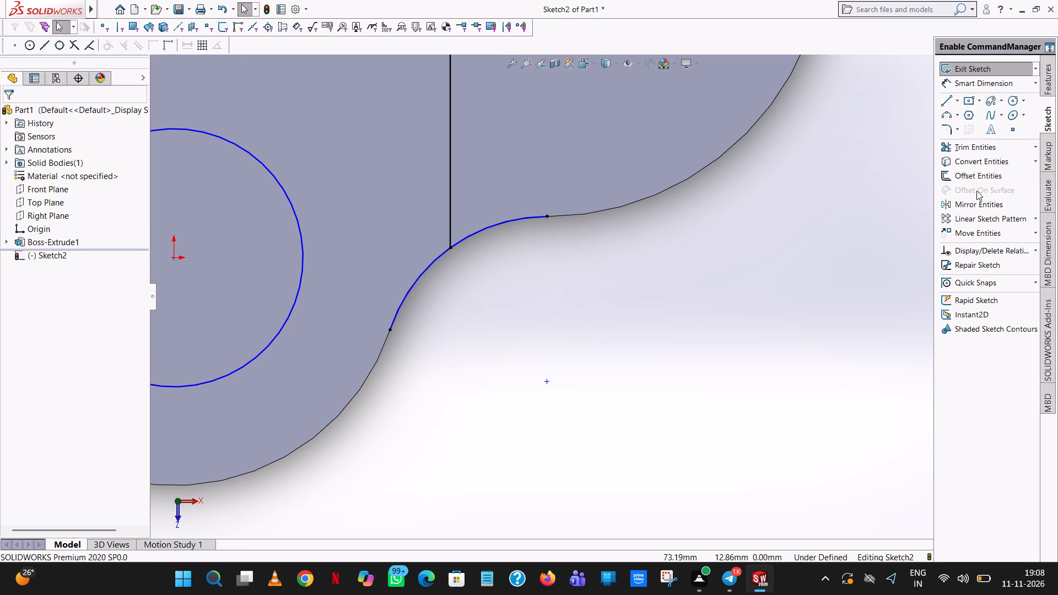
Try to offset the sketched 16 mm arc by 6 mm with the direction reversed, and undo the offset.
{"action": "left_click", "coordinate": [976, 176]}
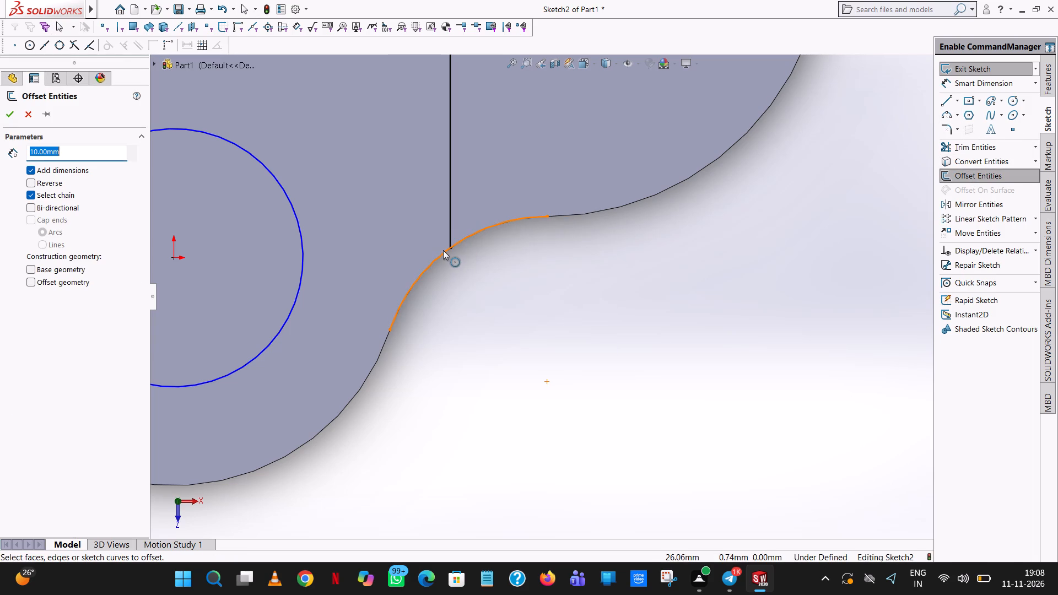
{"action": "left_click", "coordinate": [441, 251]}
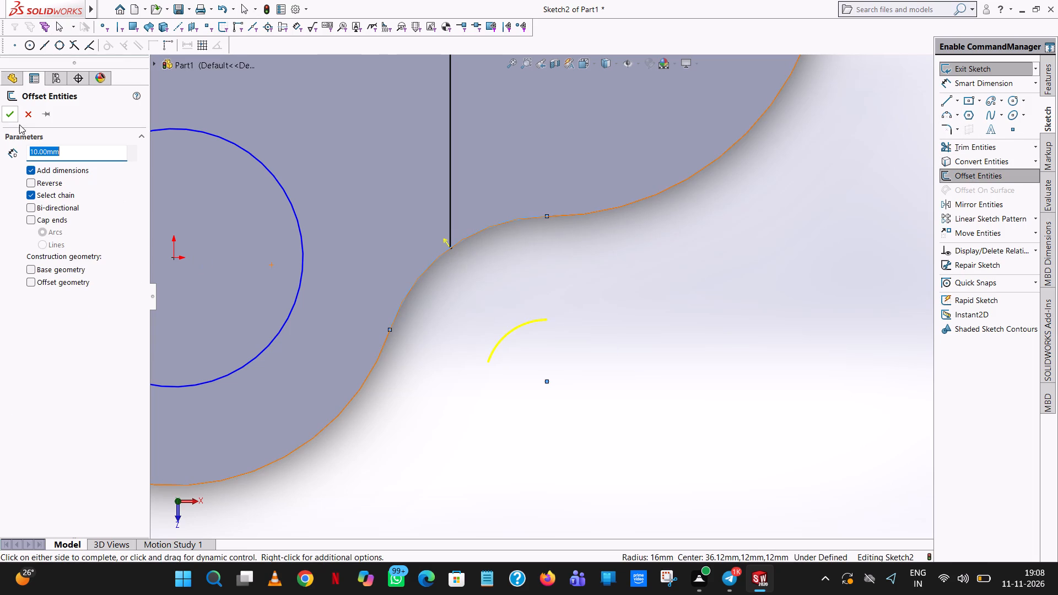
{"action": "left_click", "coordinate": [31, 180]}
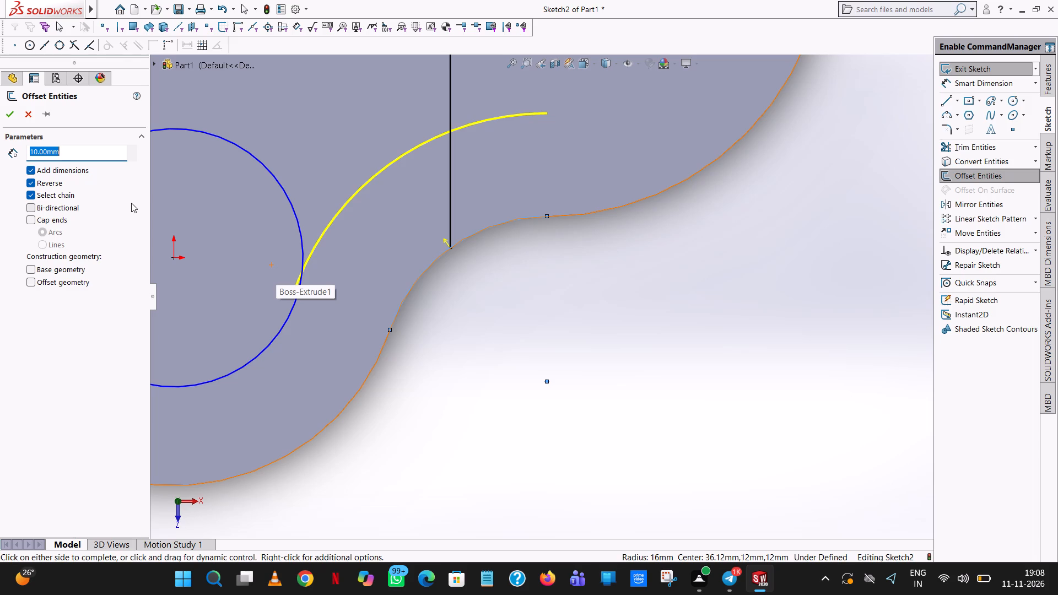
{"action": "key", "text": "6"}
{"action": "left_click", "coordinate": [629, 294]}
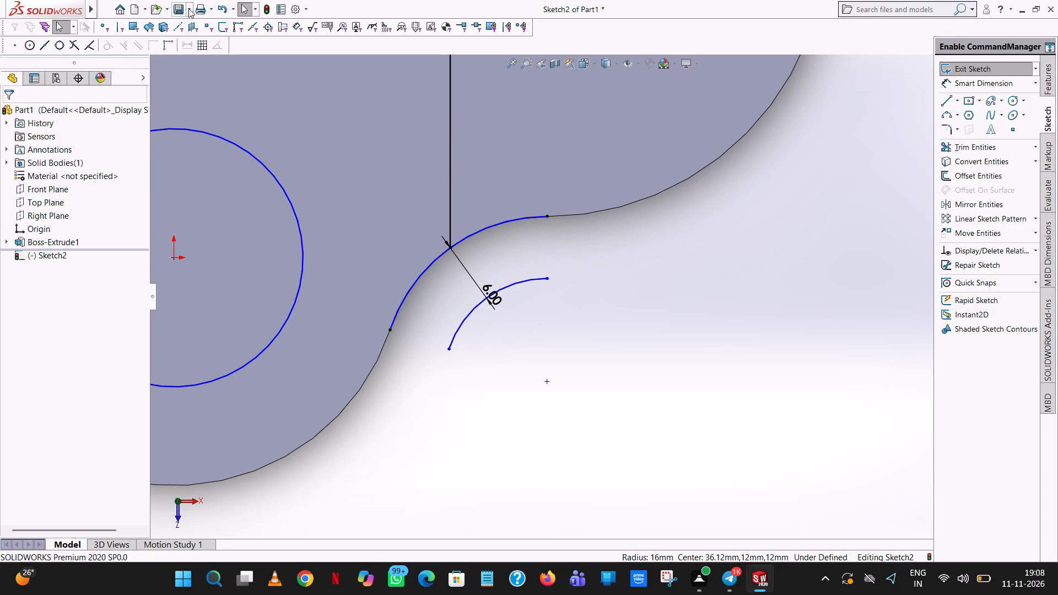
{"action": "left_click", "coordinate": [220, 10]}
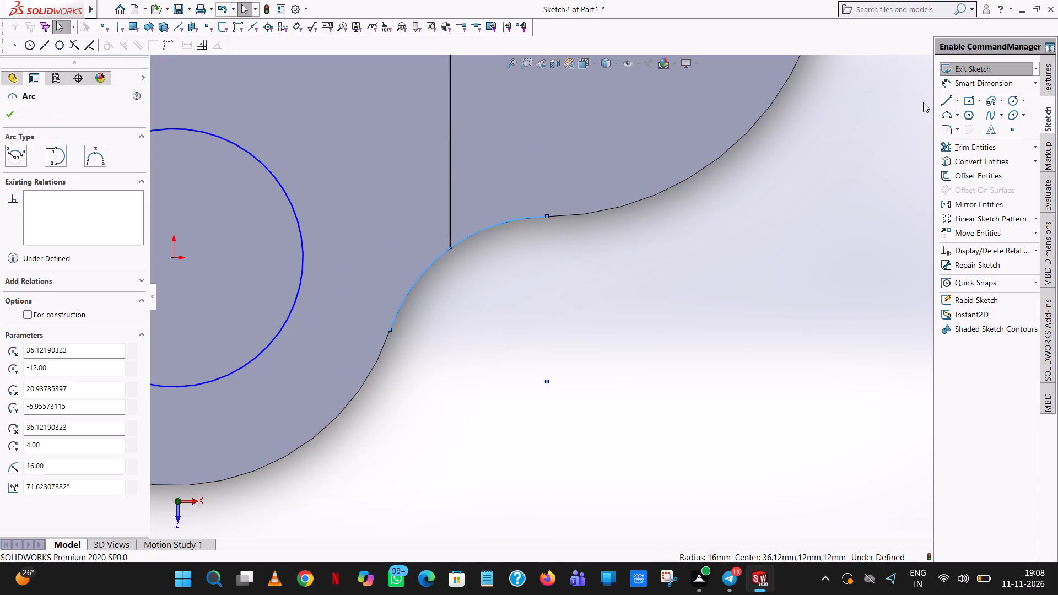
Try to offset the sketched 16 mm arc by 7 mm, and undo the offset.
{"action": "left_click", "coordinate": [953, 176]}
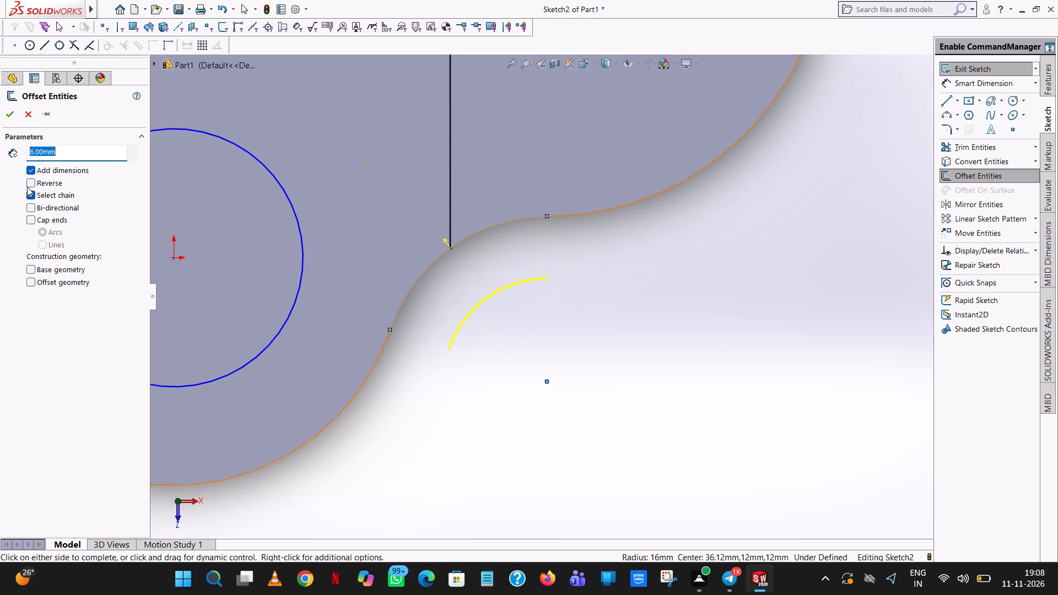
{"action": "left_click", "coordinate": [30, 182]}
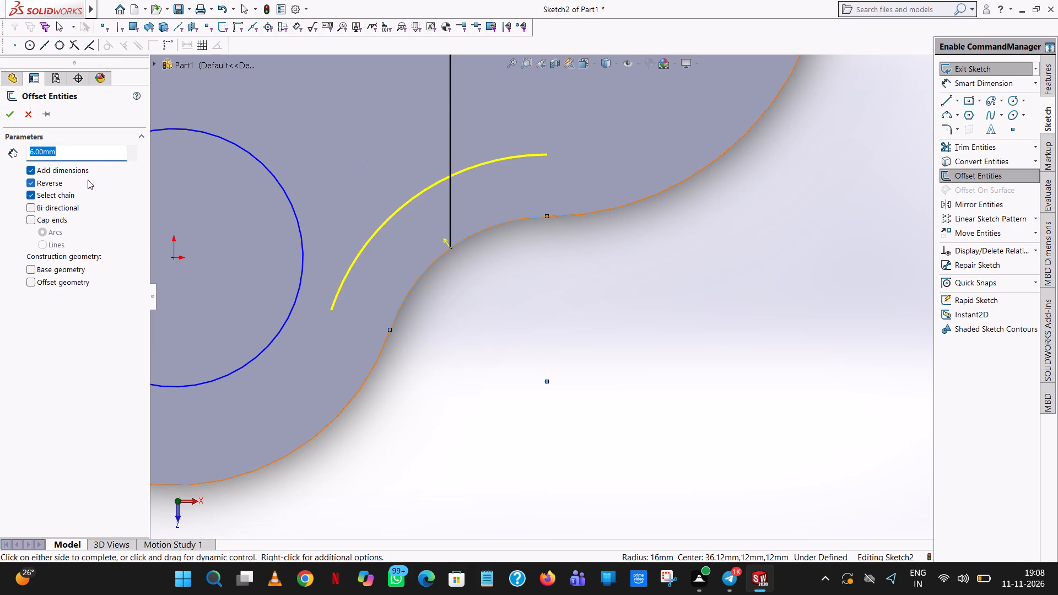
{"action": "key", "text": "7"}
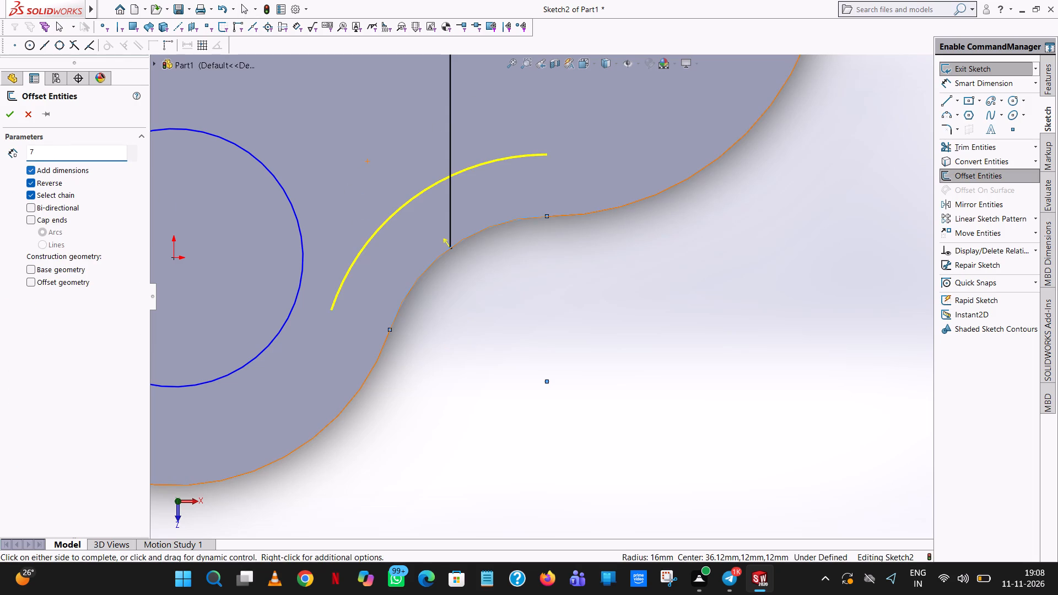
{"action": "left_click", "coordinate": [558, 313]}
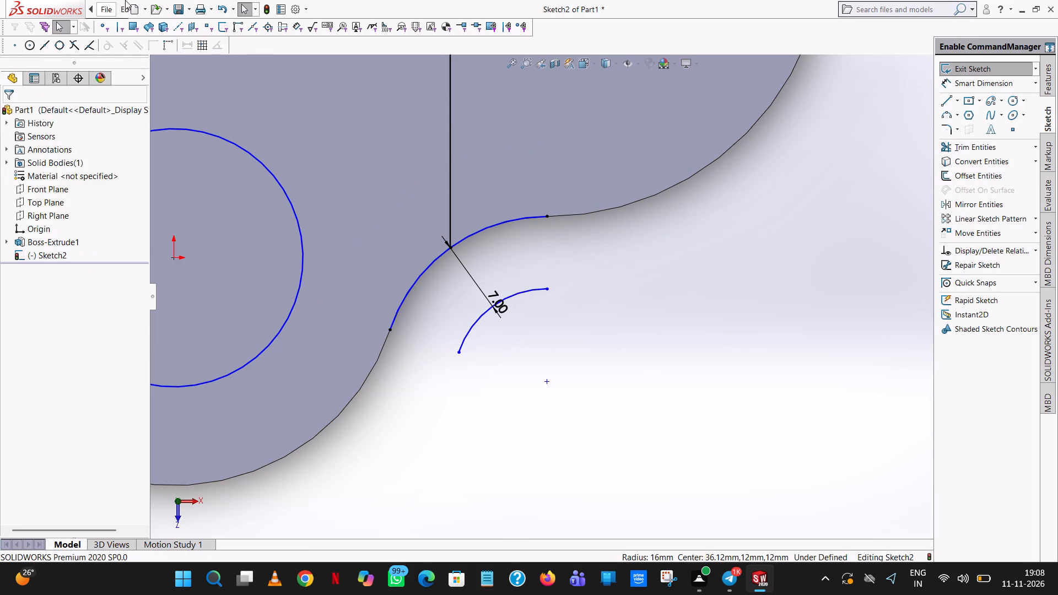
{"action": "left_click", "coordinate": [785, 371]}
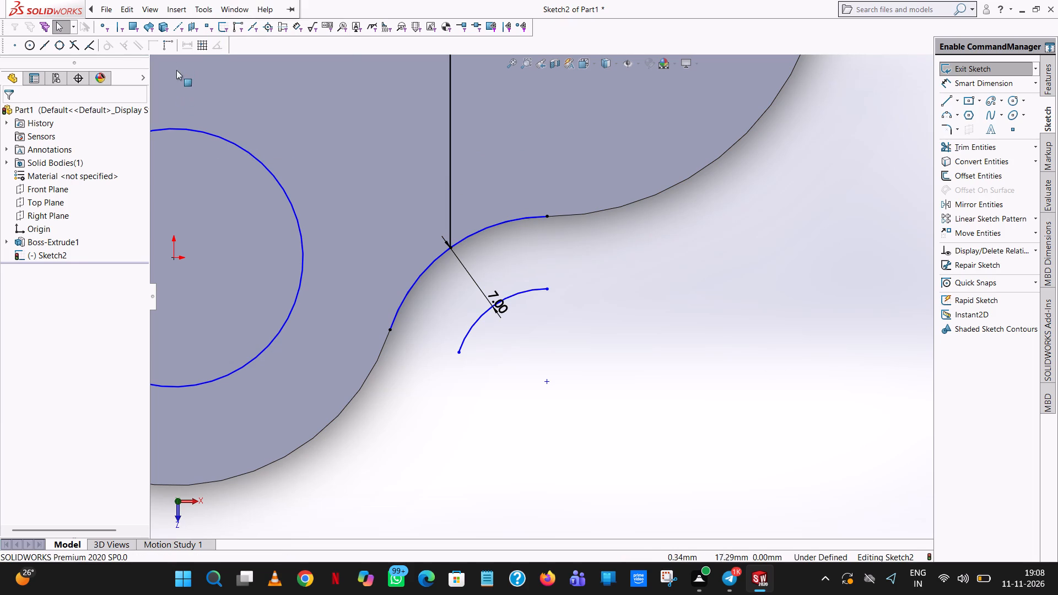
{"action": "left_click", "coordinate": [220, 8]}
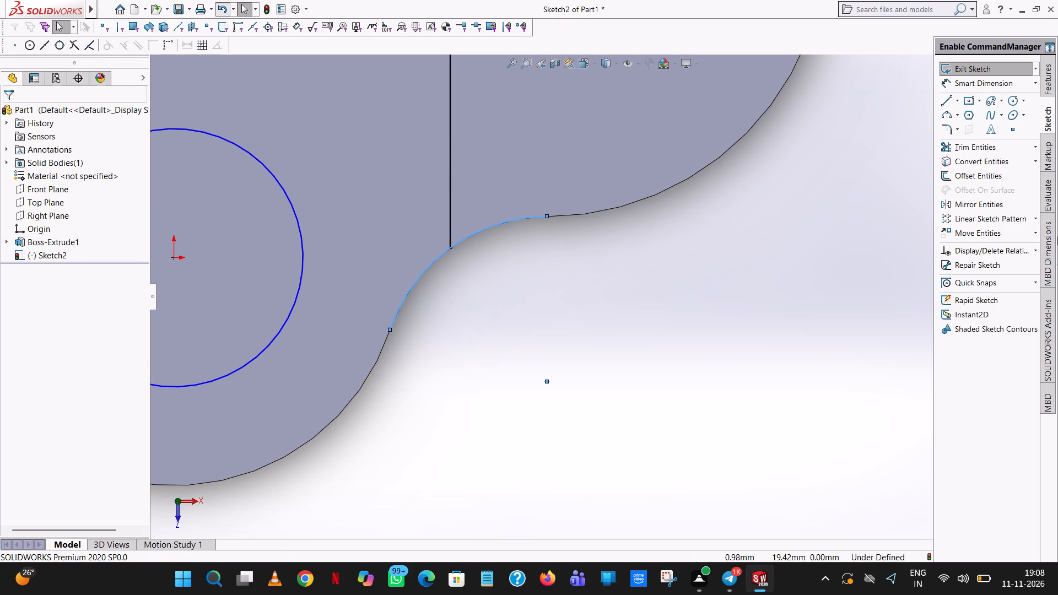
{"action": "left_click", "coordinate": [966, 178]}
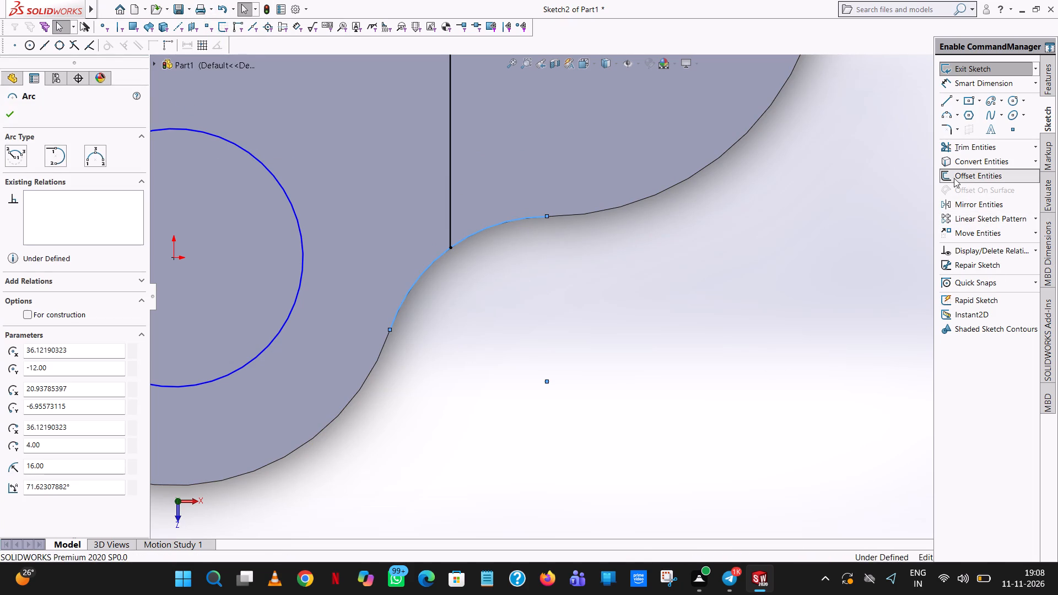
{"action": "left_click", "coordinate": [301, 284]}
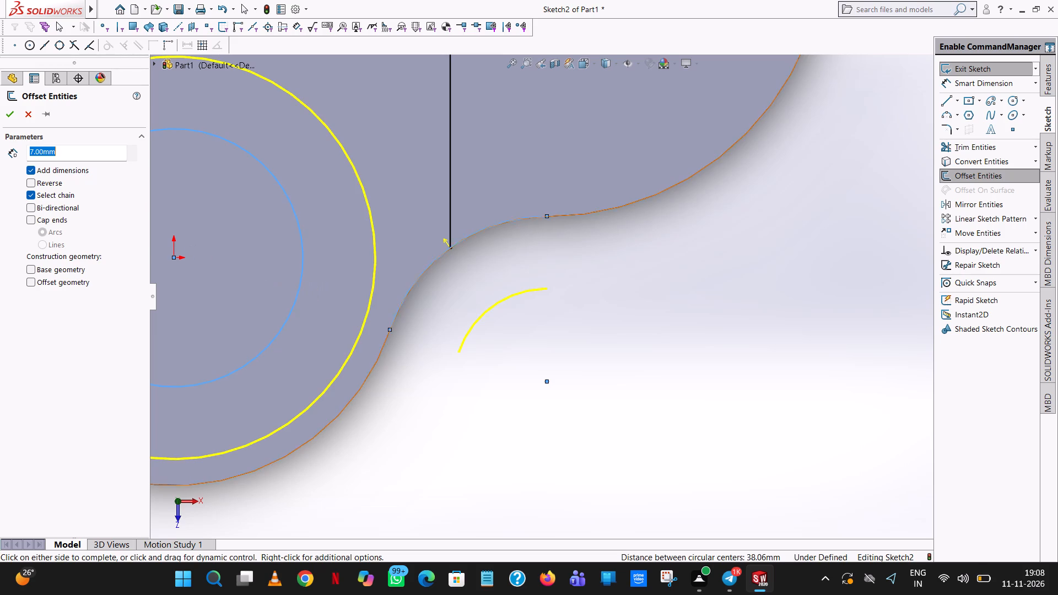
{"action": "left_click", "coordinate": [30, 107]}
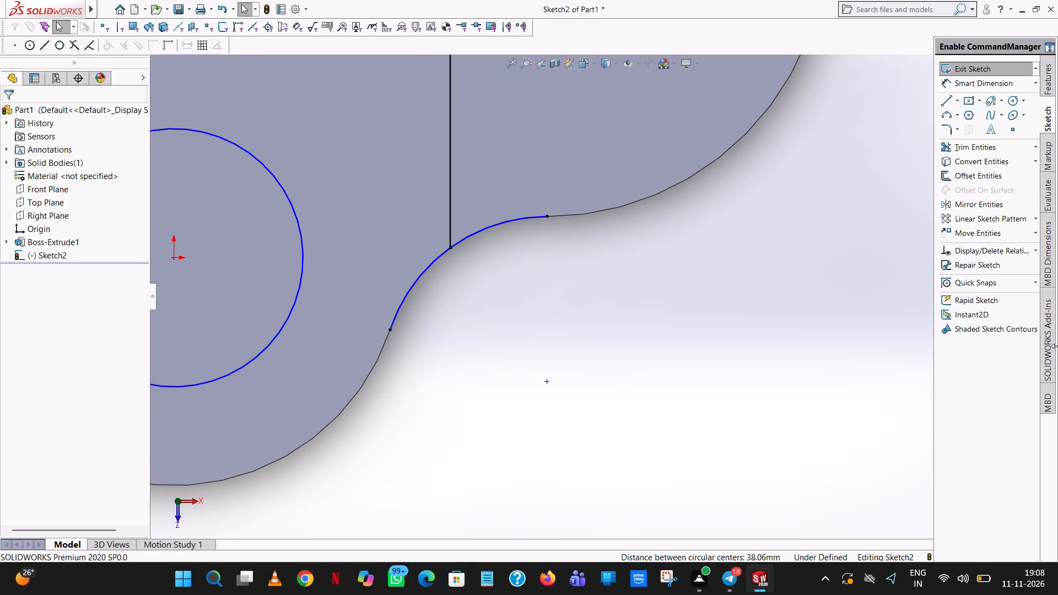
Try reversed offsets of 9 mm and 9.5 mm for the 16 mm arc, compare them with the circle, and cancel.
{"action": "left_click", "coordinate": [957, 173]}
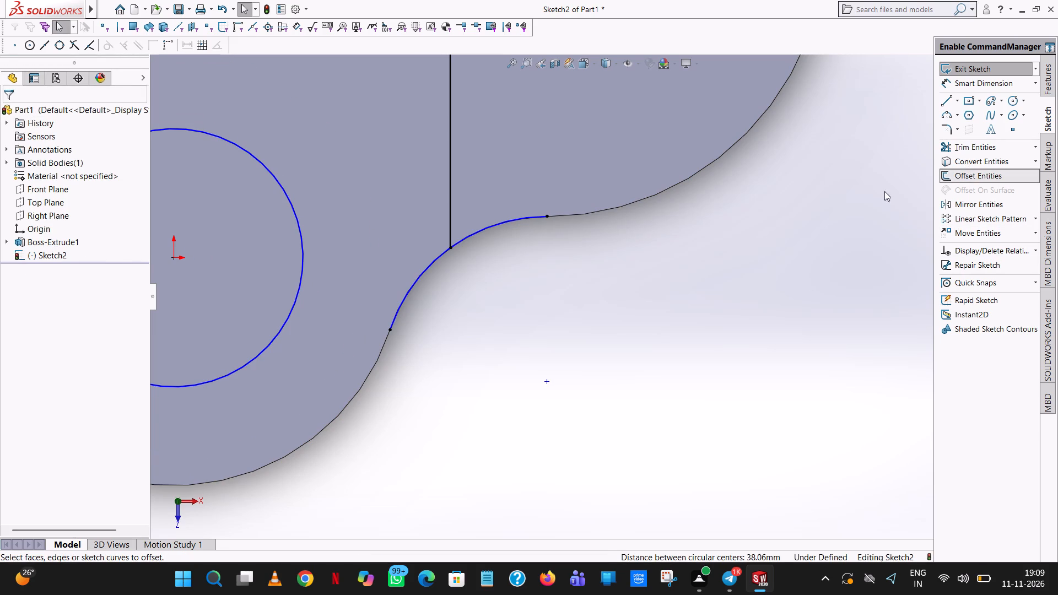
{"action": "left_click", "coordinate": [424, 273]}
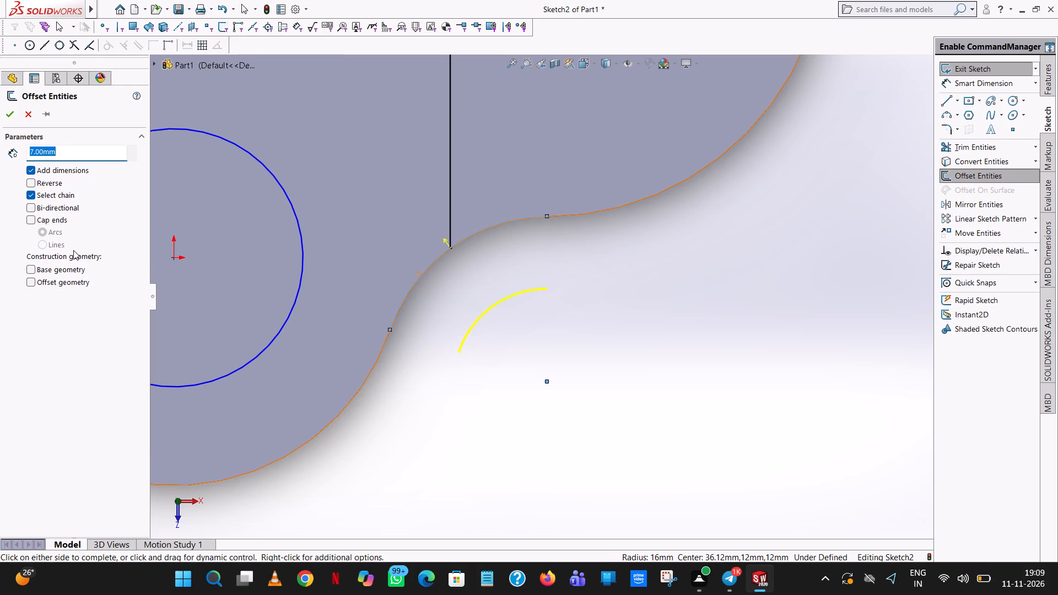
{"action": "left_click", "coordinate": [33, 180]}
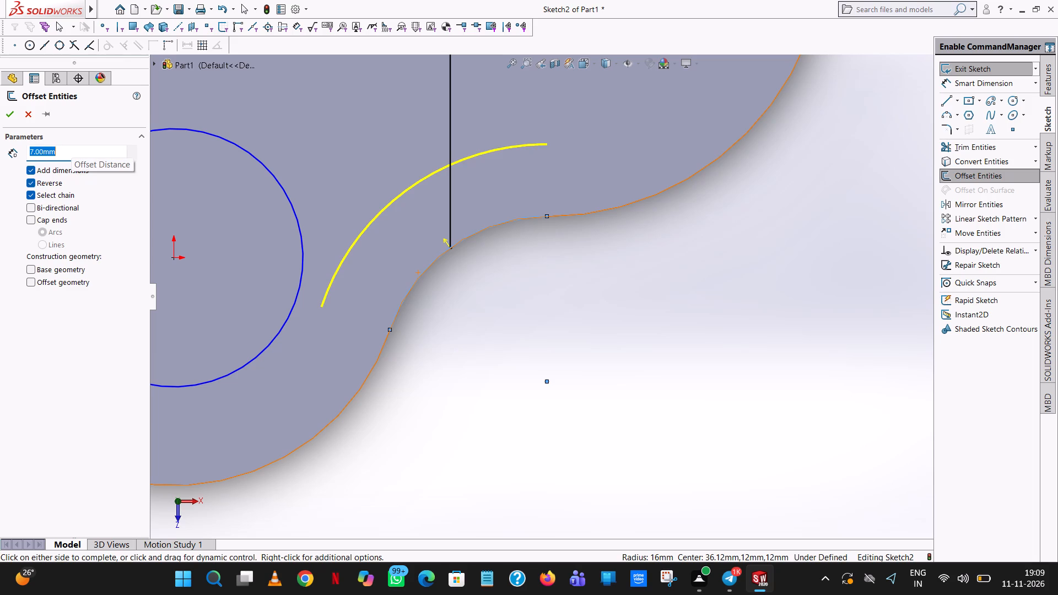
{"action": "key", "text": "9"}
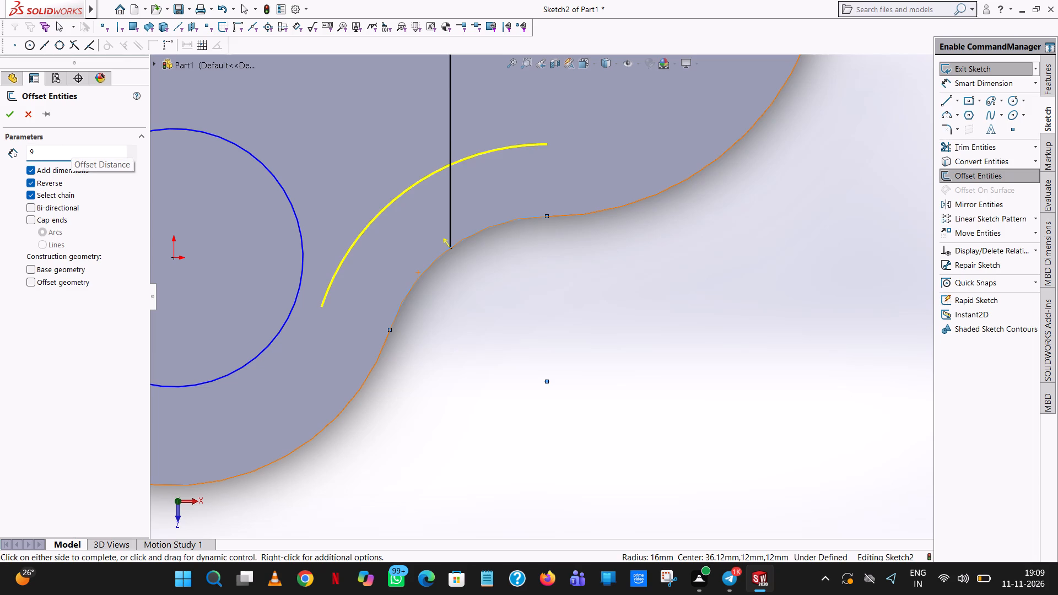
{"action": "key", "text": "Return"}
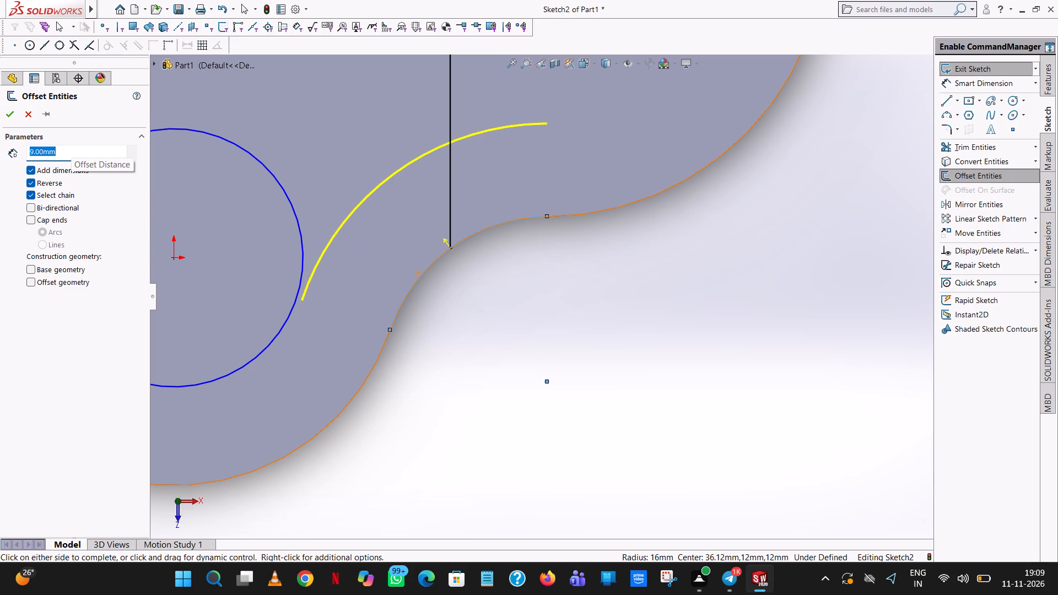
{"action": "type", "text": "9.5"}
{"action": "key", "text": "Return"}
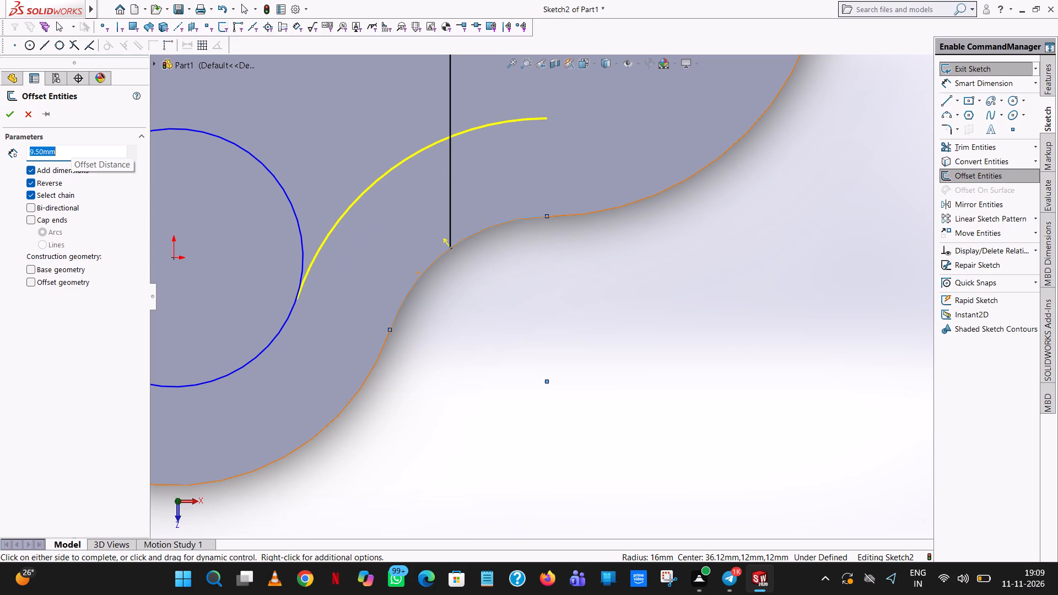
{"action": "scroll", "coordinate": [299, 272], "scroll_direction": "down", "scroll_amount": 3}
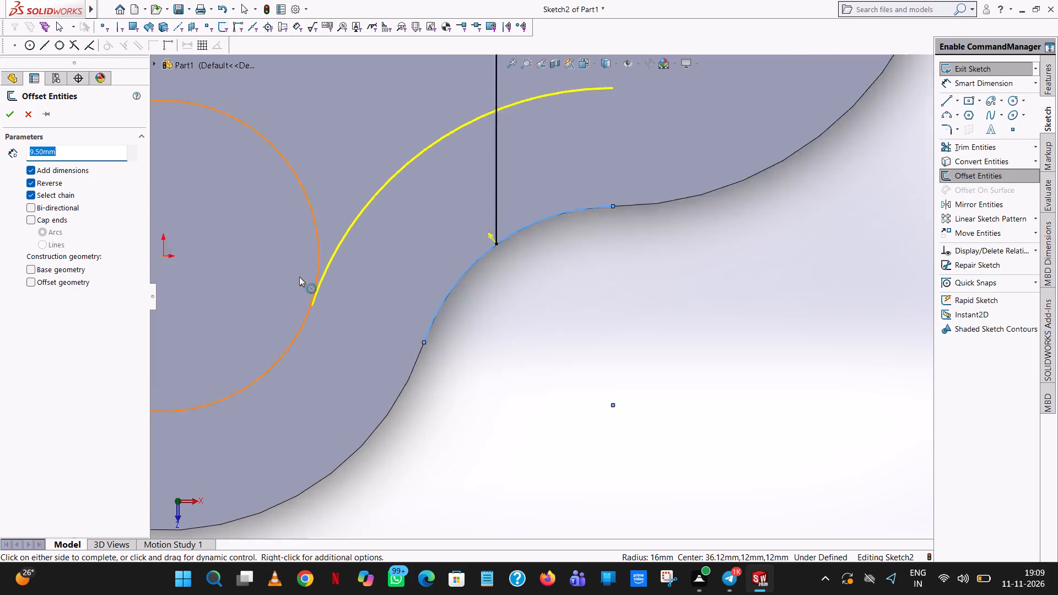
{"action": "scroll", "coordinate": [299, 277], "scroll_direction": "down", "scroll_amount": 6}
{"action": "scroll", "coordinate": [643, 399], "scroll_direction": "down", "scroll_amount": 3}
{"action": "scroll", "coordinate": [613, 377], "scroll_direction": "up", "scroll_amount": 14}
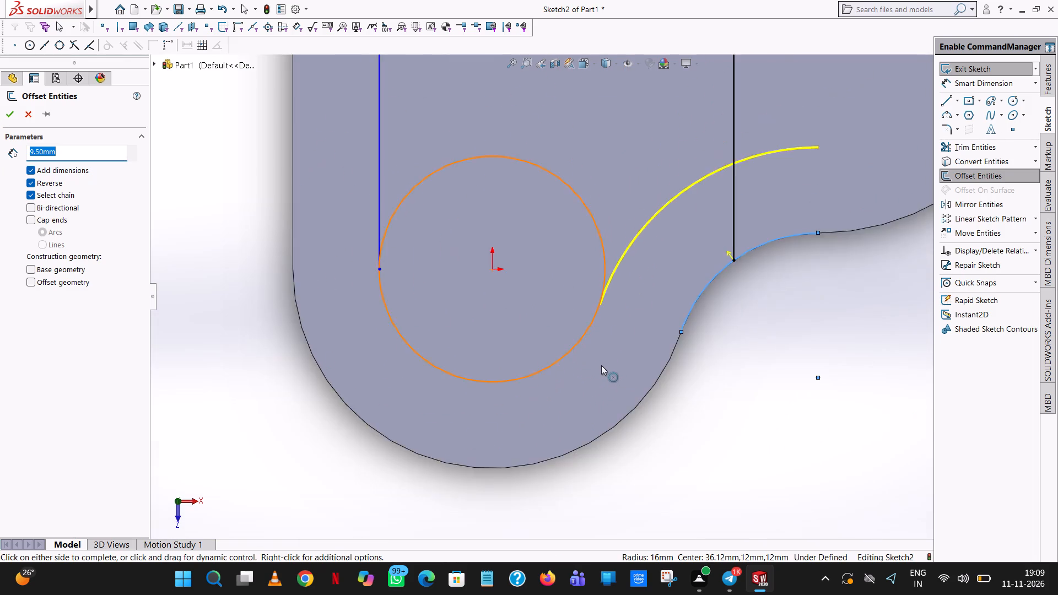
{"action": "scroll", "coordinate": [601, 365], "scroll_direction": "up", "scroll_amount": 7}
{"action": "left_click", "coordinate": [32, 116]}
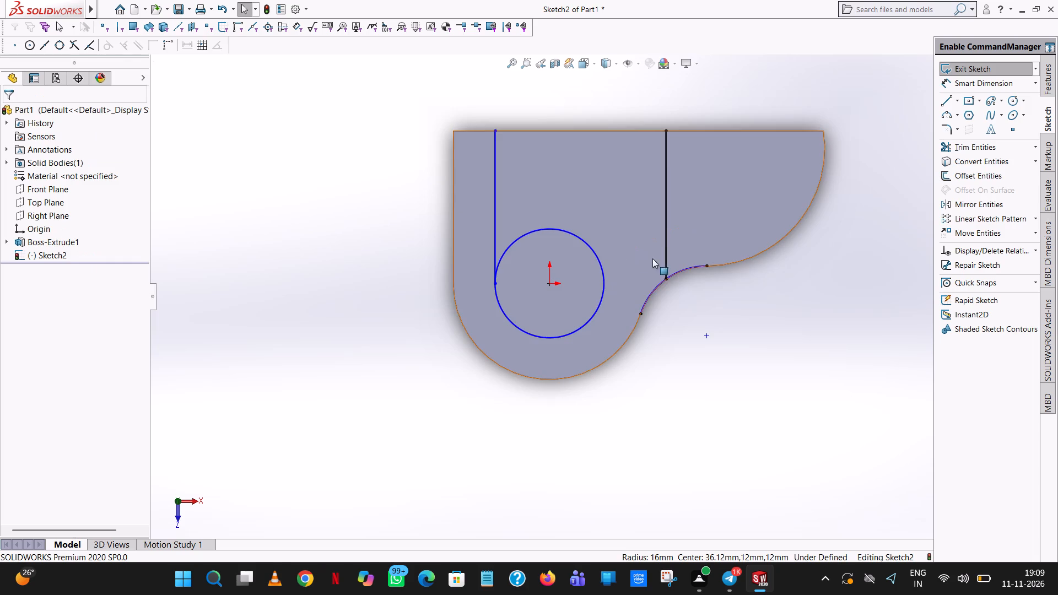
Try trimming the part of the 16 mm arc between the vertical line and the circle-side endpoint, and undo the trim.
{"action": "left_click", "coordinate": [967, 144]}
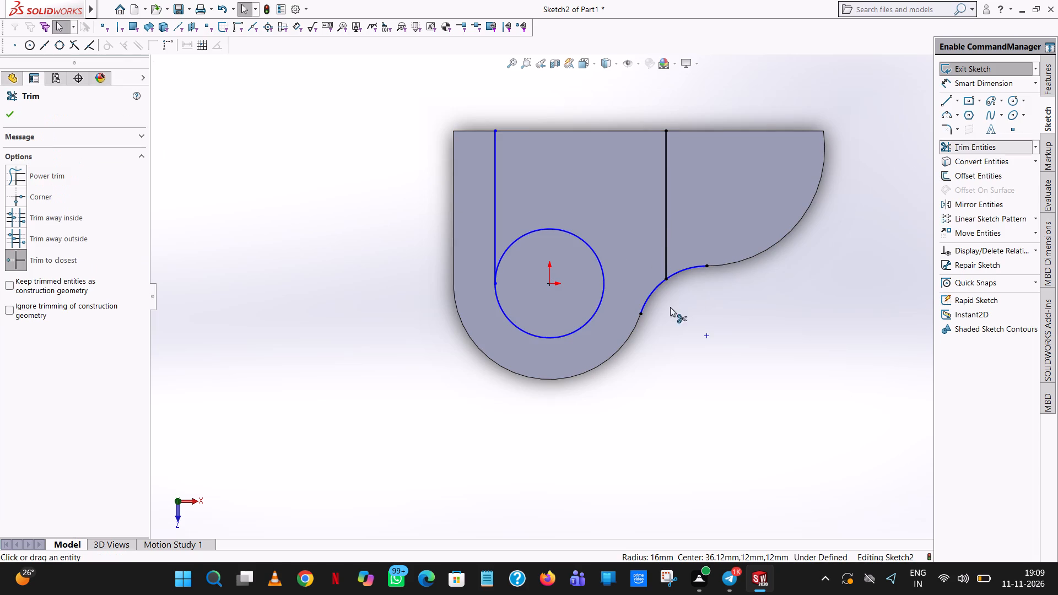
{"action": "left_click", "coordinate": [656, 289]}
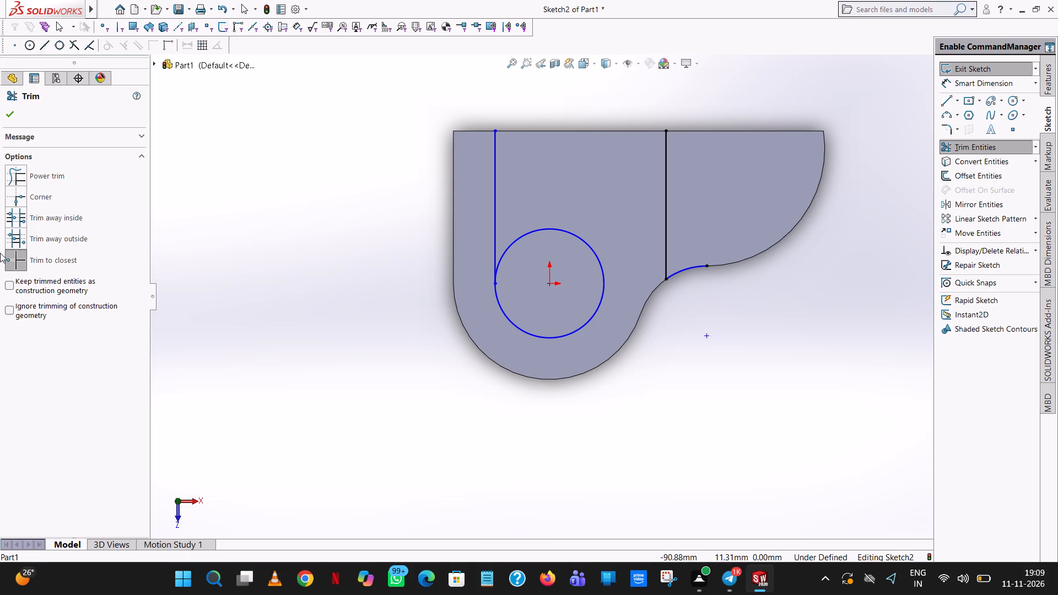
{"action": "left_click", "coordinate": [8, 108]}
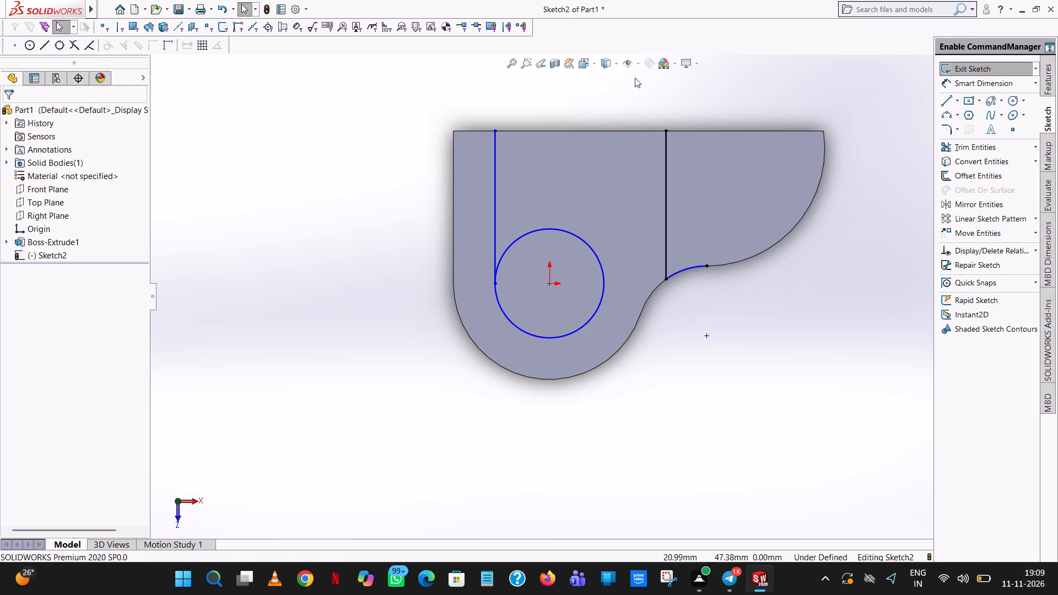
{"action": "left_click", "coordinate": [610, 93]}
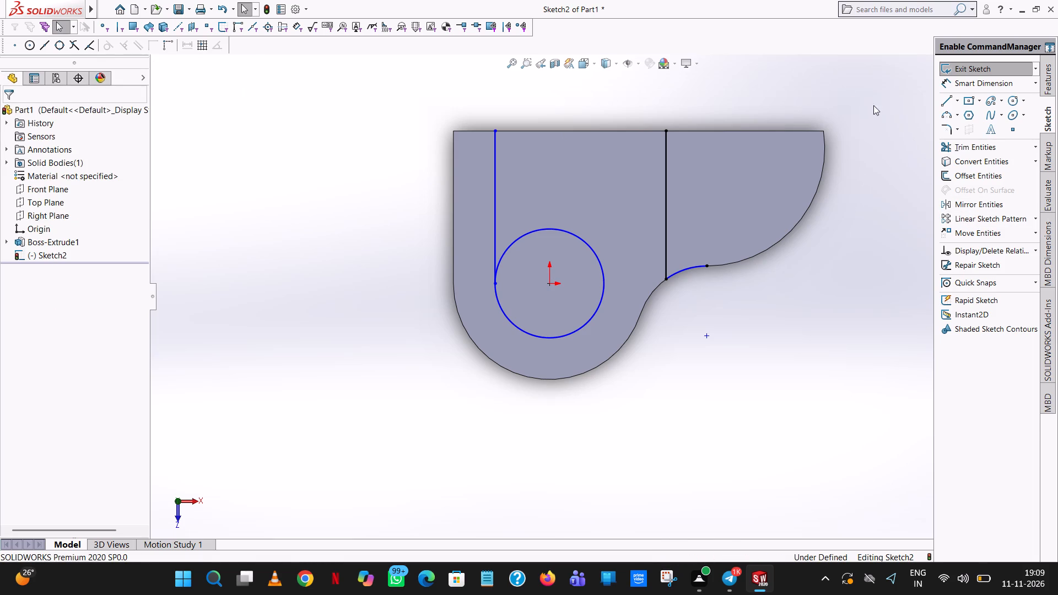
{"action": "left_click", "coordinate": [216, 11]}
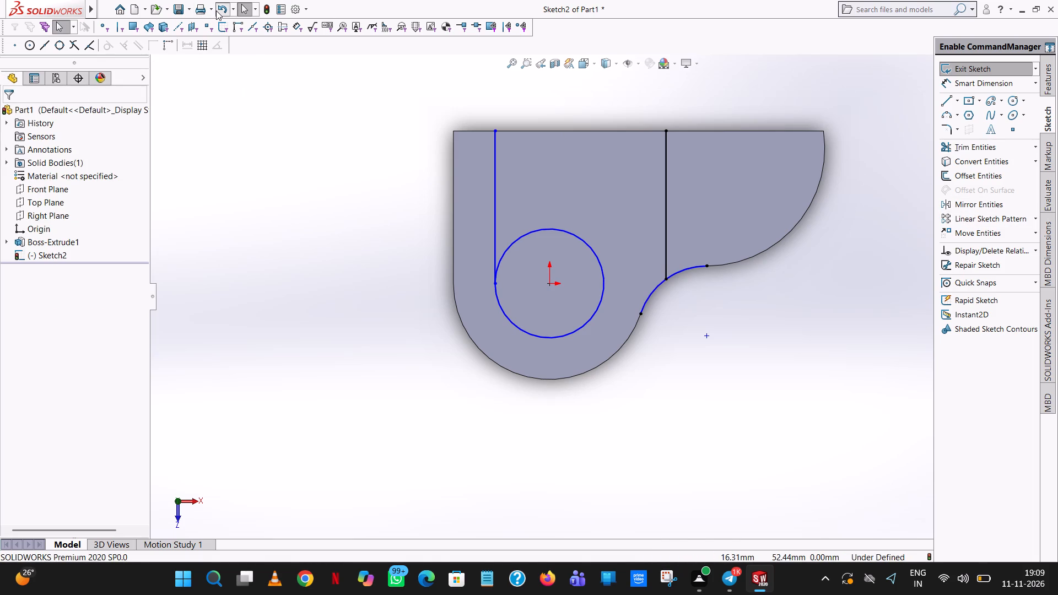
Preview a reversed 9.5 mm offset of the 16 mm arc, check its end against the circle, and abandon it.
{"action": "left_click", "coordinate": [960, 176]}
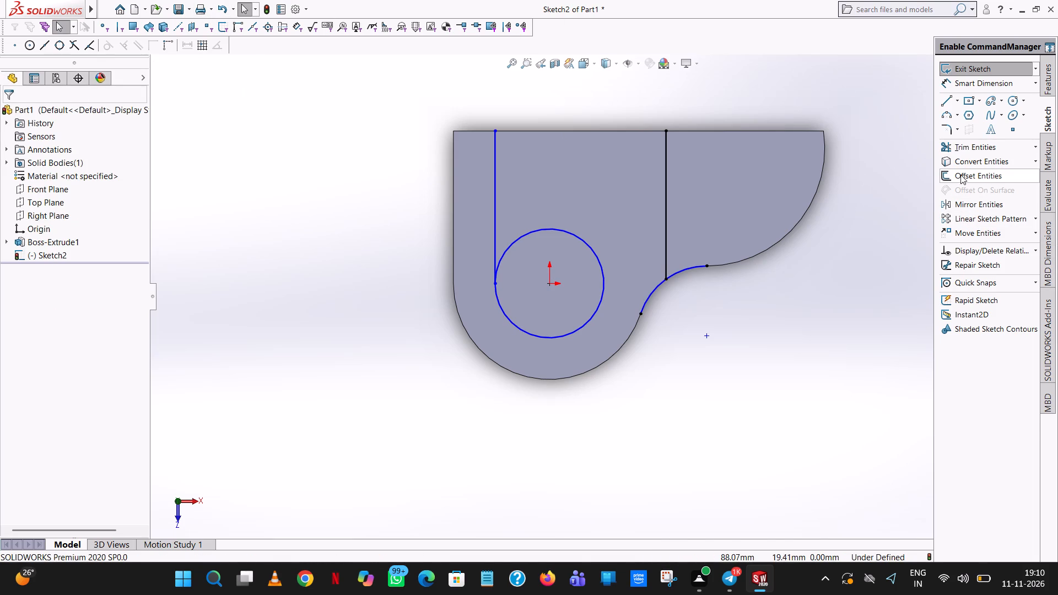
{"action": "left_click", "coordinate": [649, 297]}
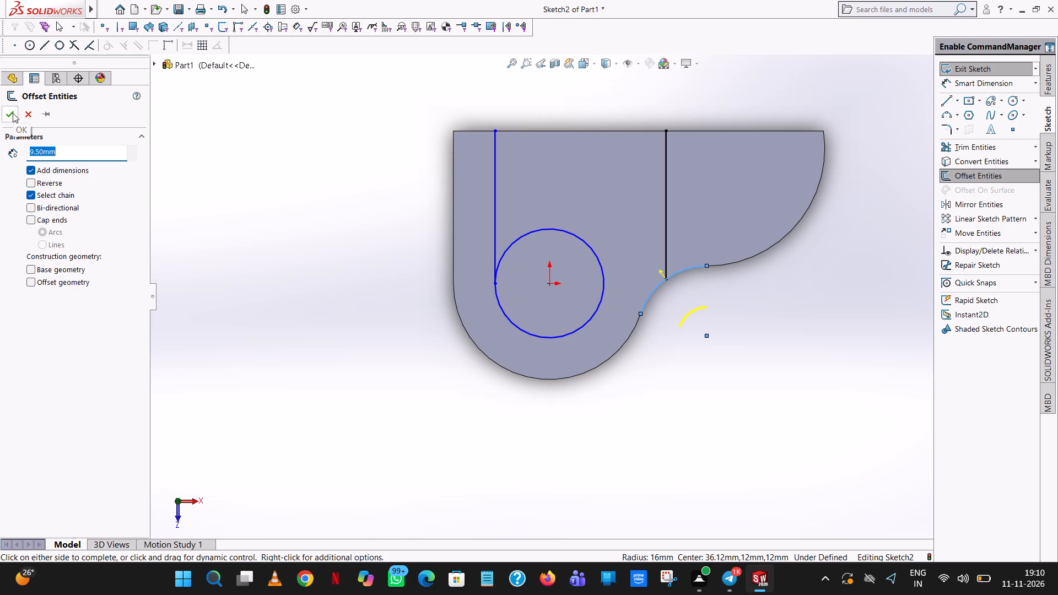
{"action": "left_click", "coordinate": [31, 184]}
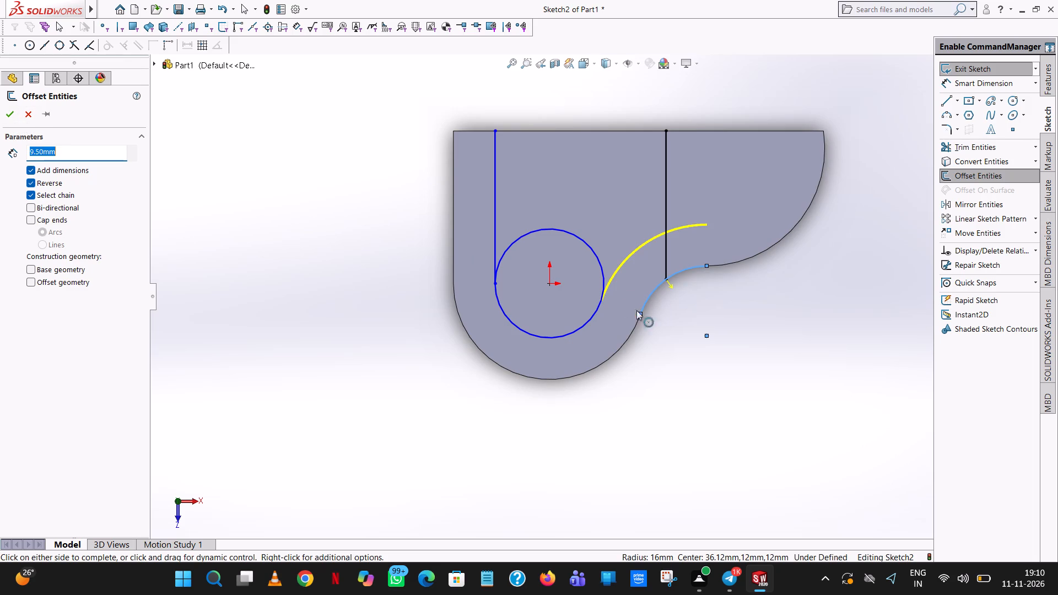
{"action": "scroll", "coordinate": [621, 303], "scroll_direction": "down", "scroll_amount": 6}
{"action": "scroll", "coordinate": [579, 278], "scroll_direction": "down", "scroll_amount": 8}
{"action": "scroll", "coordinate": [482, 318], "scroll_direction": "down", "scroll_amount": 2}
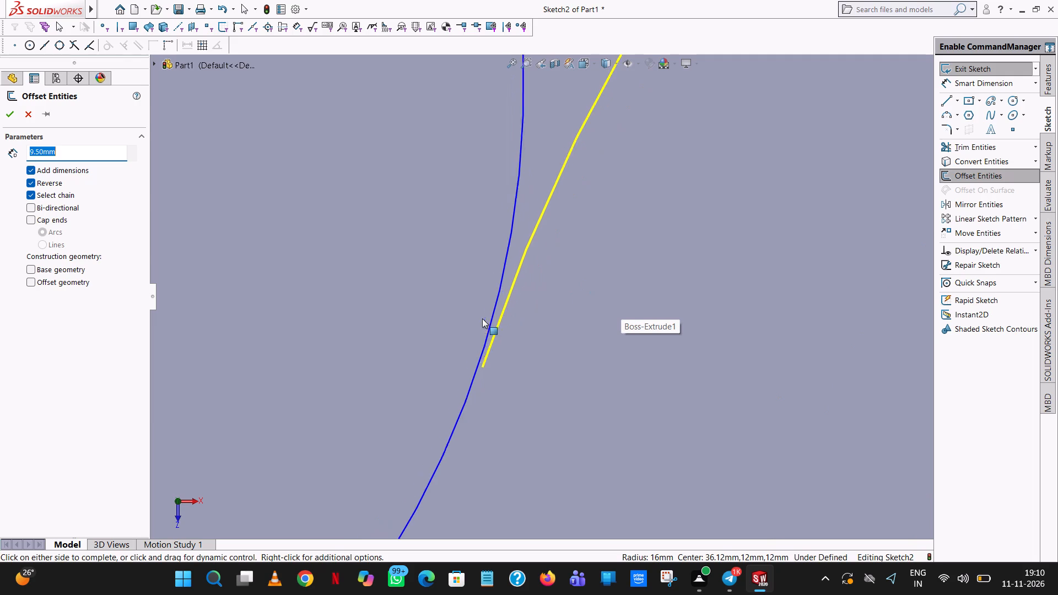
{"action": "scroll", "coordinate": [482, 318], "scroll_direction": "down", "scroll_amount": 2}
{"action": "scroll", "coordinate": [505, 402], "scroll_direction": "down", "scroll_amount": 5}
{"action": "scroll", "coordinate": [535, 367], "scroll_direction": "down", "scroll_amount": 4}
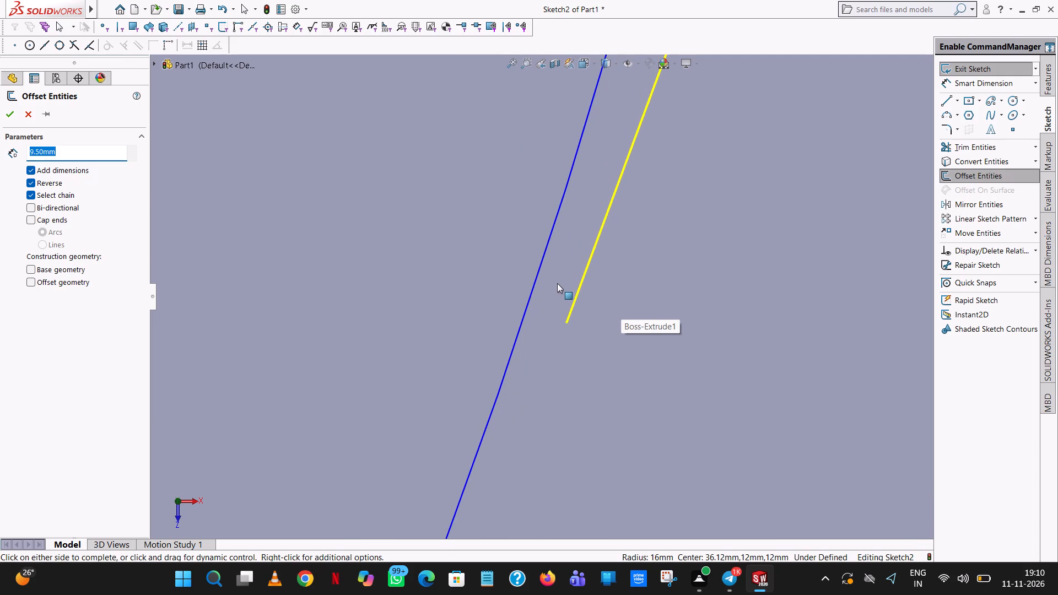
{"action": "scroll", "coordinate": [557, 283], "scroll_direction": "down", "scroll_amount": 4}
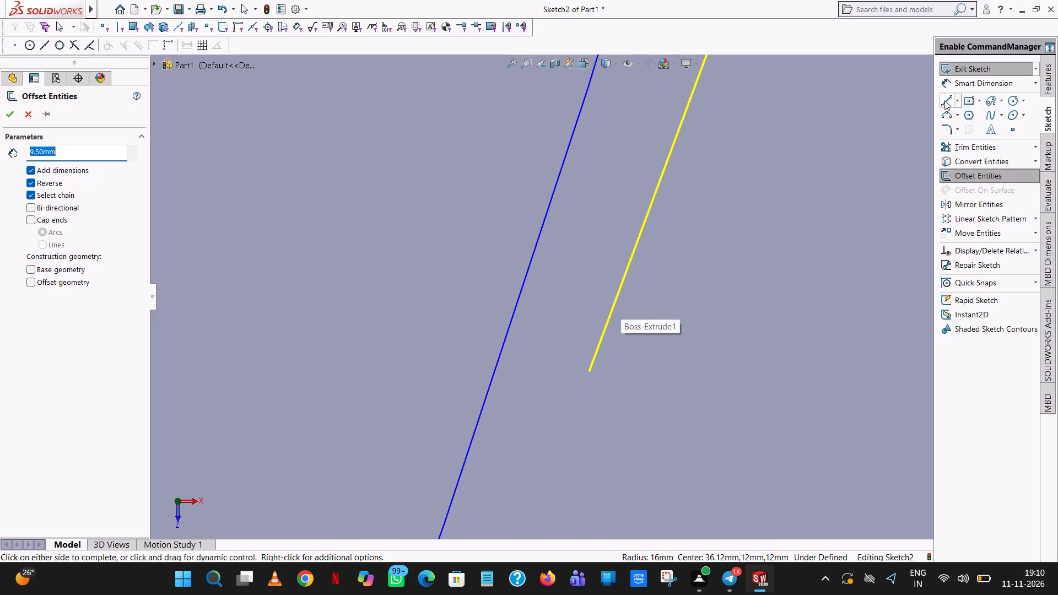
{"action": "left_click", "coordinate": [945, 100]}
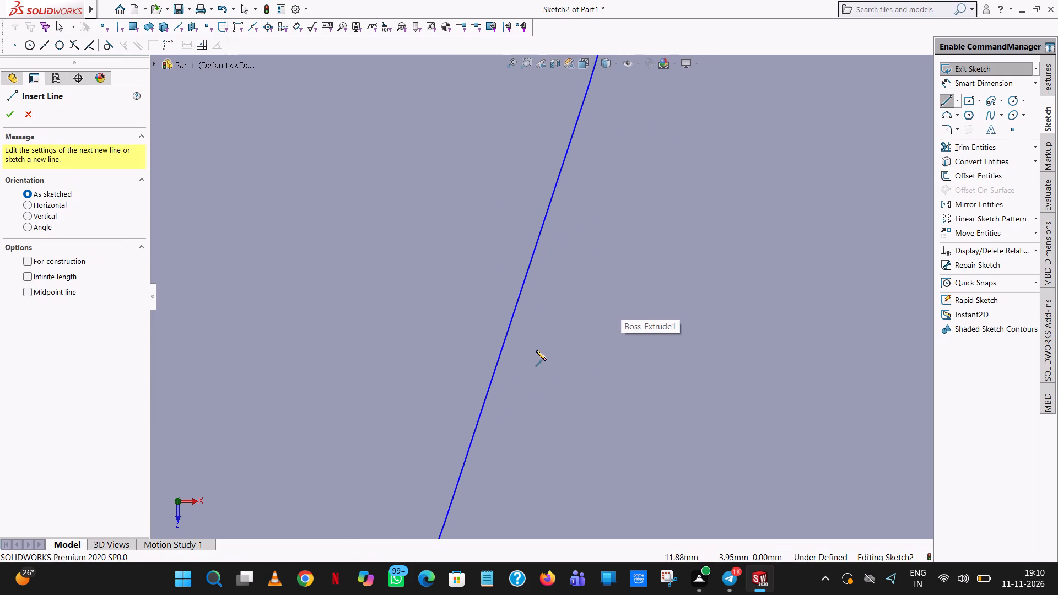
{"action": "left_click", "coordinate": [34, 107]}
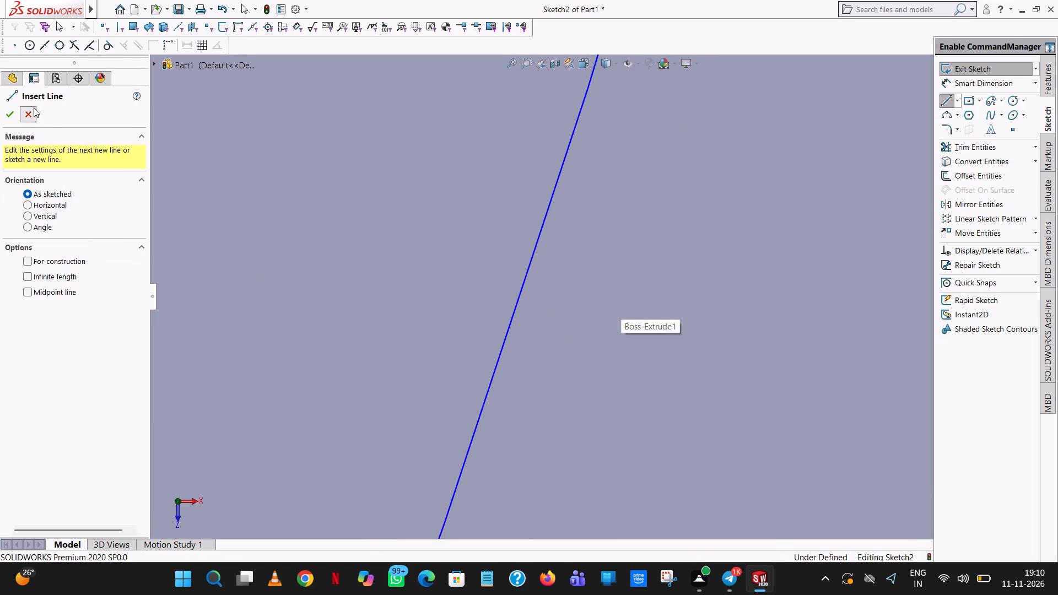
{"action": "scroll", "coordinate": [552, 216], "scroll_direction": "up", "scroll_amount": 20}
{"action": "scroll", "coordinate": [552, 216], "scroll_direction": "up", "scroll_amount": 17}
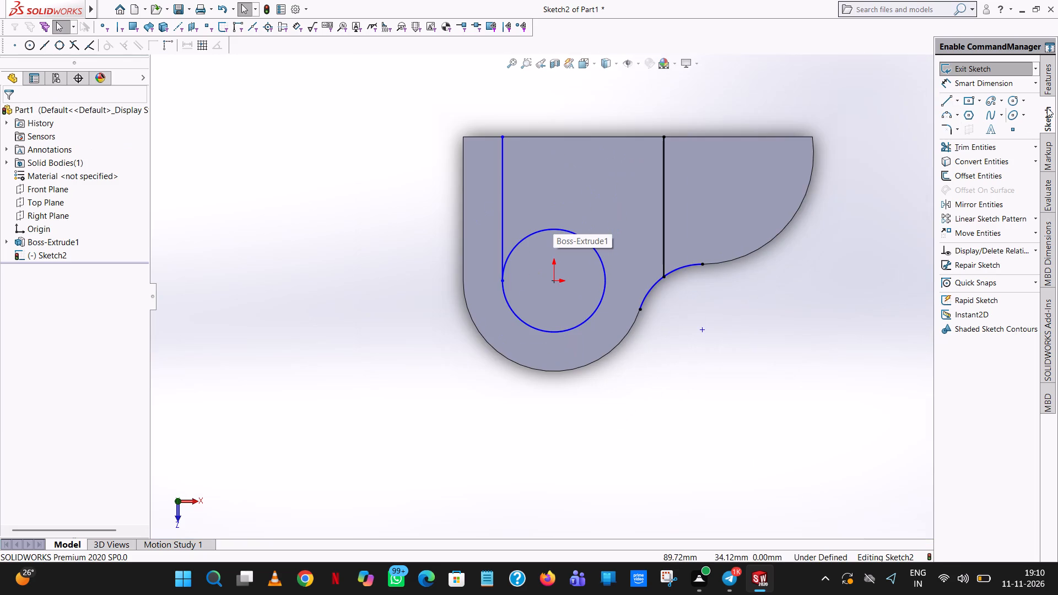
Start a reversed offset of the 16 mm arc and compare distances of 9.8, 9.6 and 9.5 mm against the circle.
{"action": "left_click", "coordinate": [969, 170]}
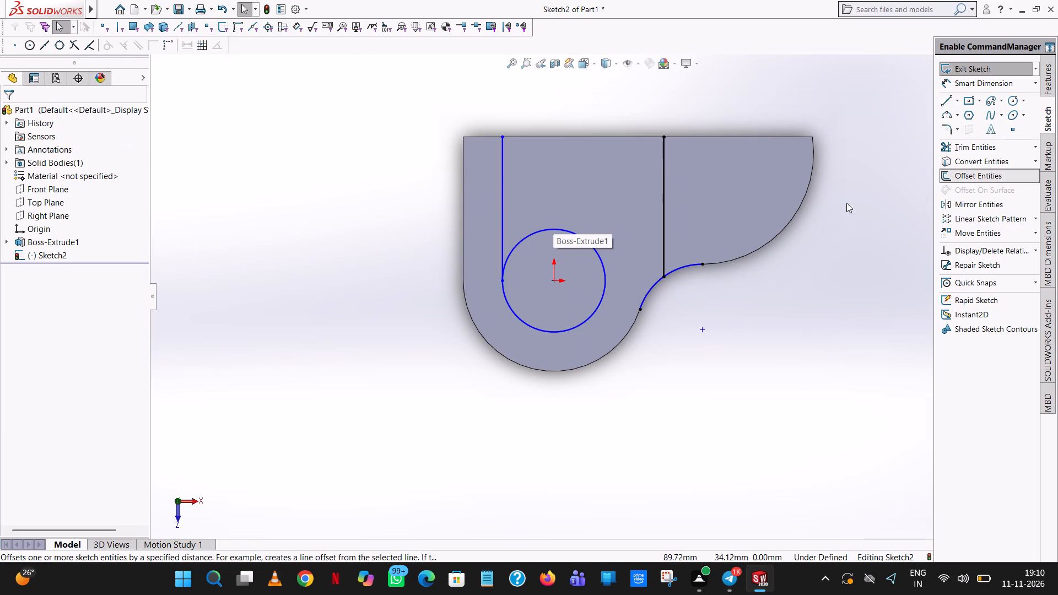
{"action": "left_click", "coordinate": [642, 297]}
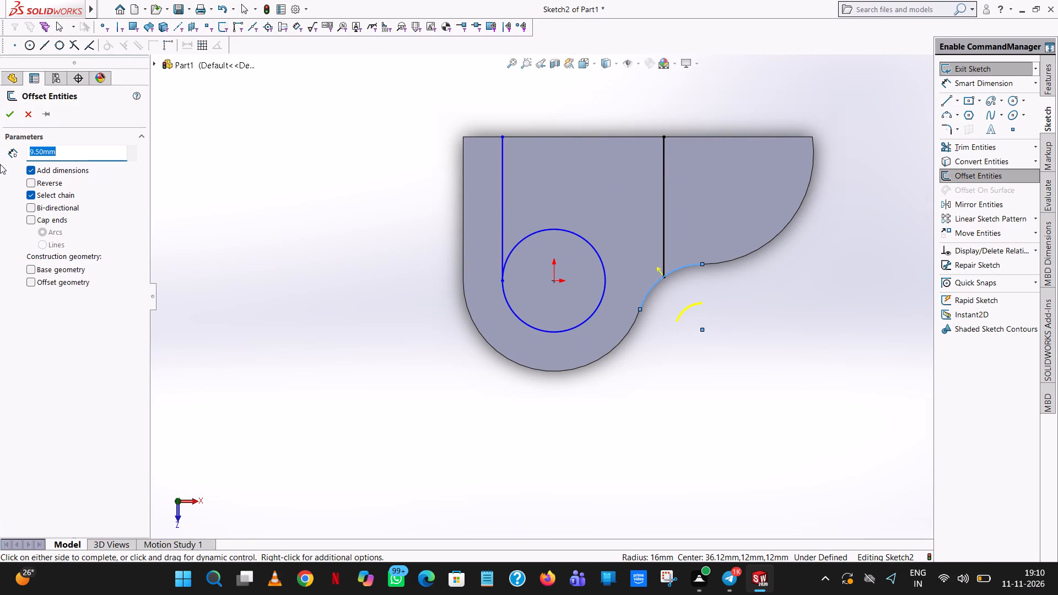
{"action": "left_click", "coordinate": [34, 185]}
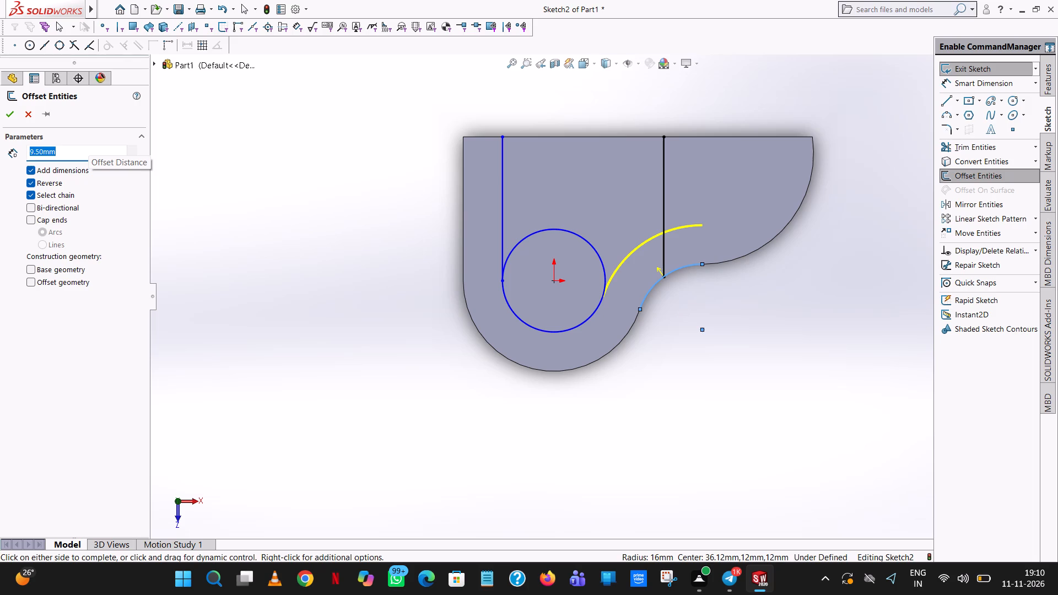
{"action": "type", "text": "9.8"}
{"action": "key", "text": "Return"}
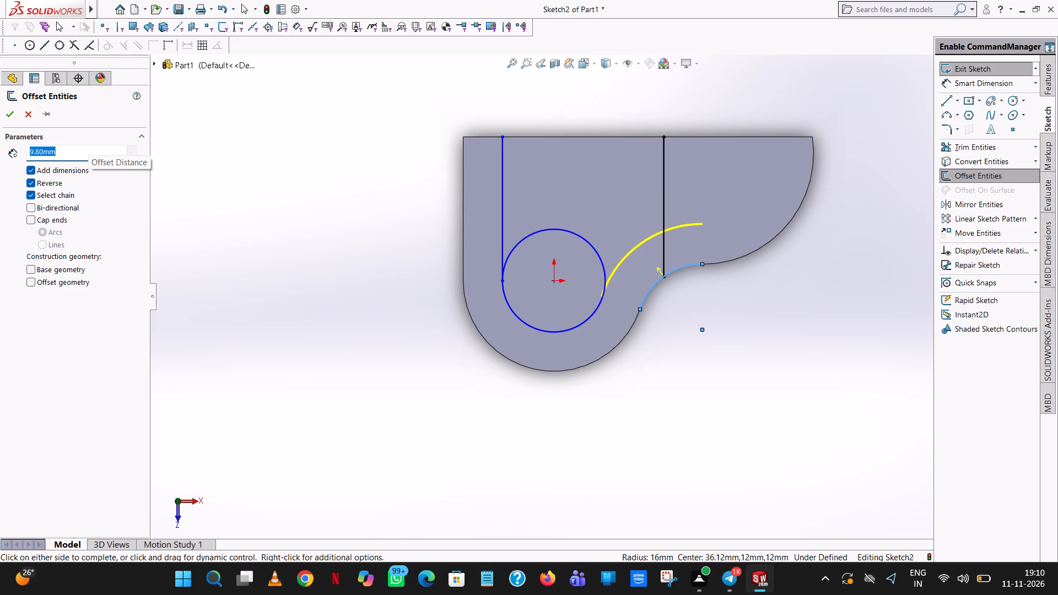
{"action": "scroll", "coordinate": [597, 272], "scroll_direction": "down", "scroll_amount": 8}
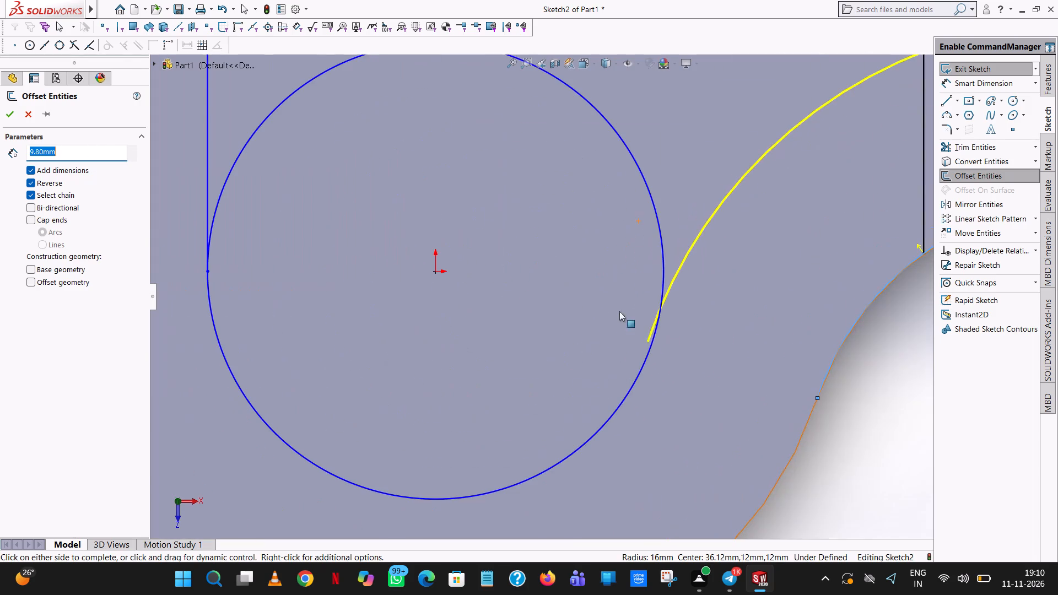
{"action": "scroll", "coordinate": [658, 320], "scroll_direction": "down", "scroll_amount": 4}
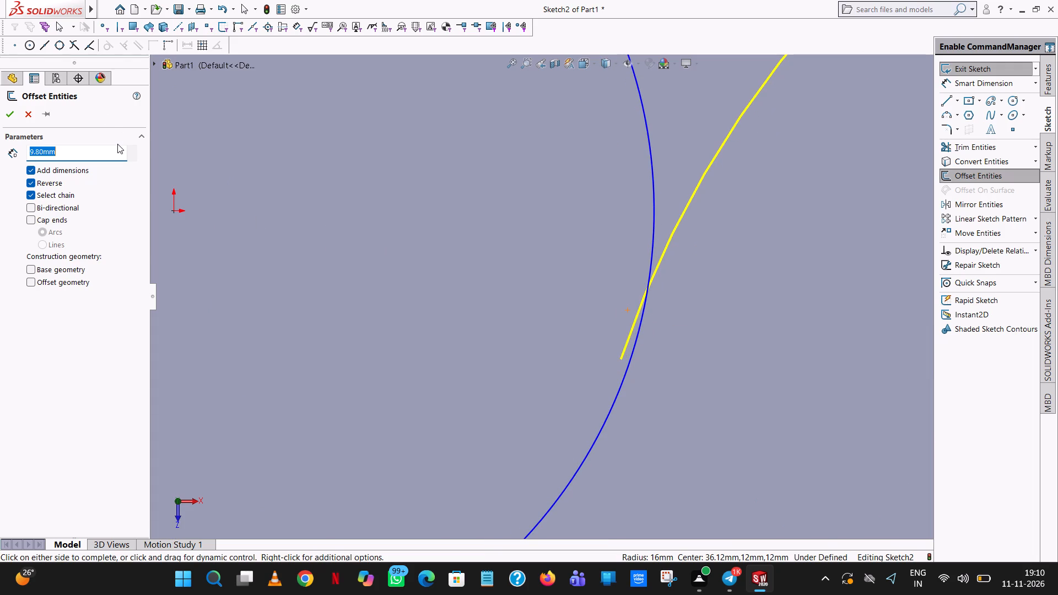
{"action": "type", "text": "9.6"}
{"action": "left_click", "coordinate": [101, 396]}
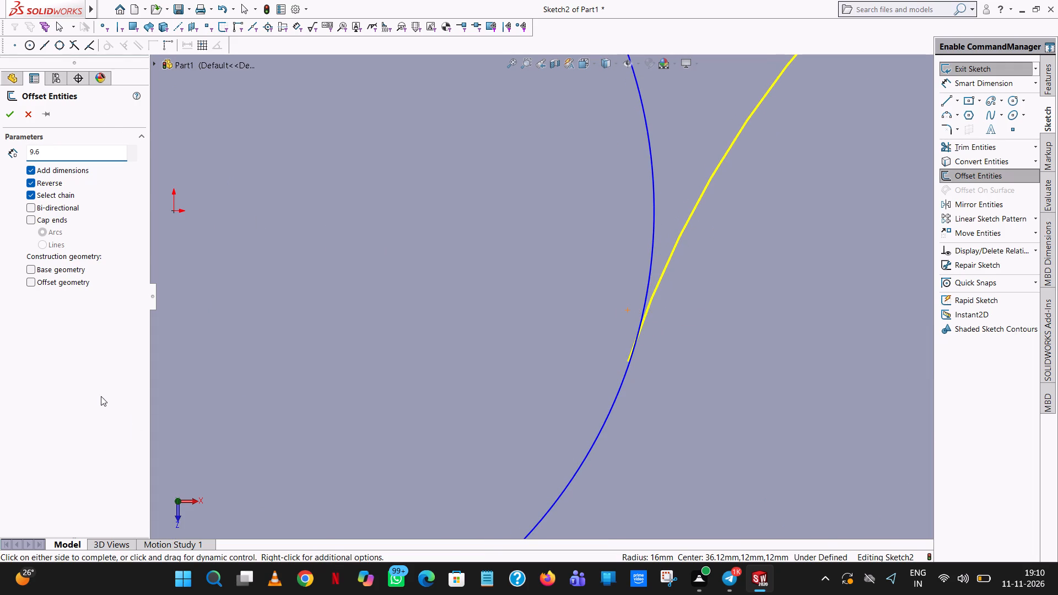
{"action": "scroll", "coordinate": [642, 356], "scroll_direction": "down", "scroll_amount": 6}
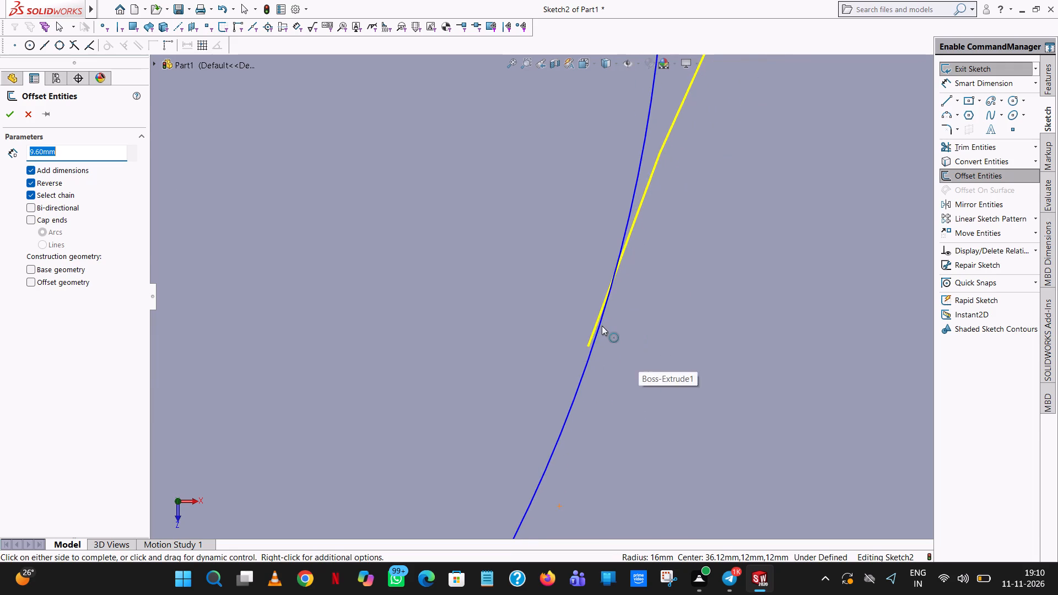
{"action": "scroll", "coordinate": [602, 324], "scroll_direction": "down", "scroll_amount": 3}
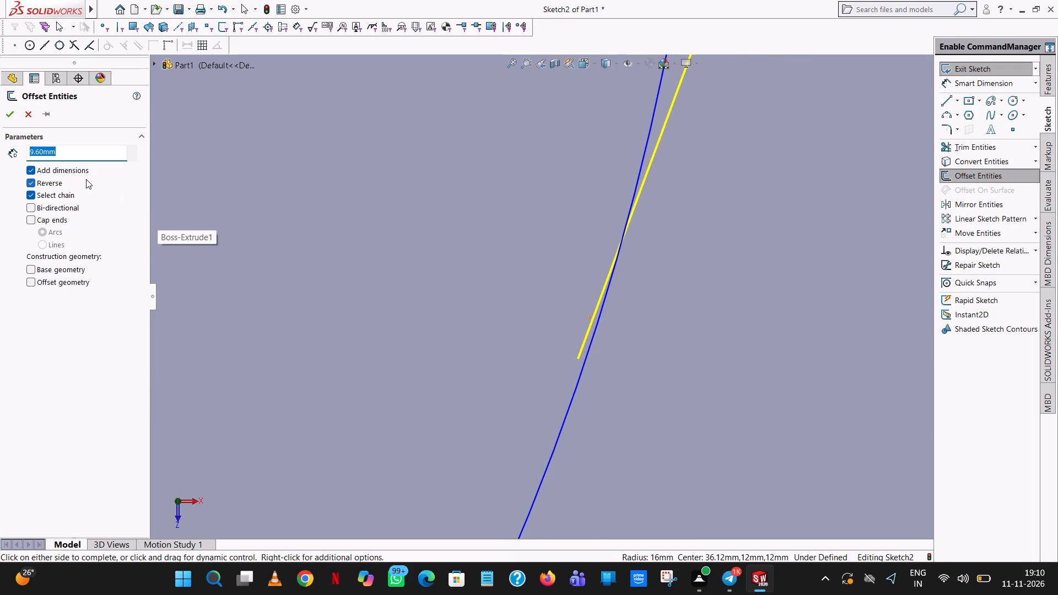
{"action": "type", "text": "9.5"}
{"action": "left_click", "coordinate": [31, 412]}
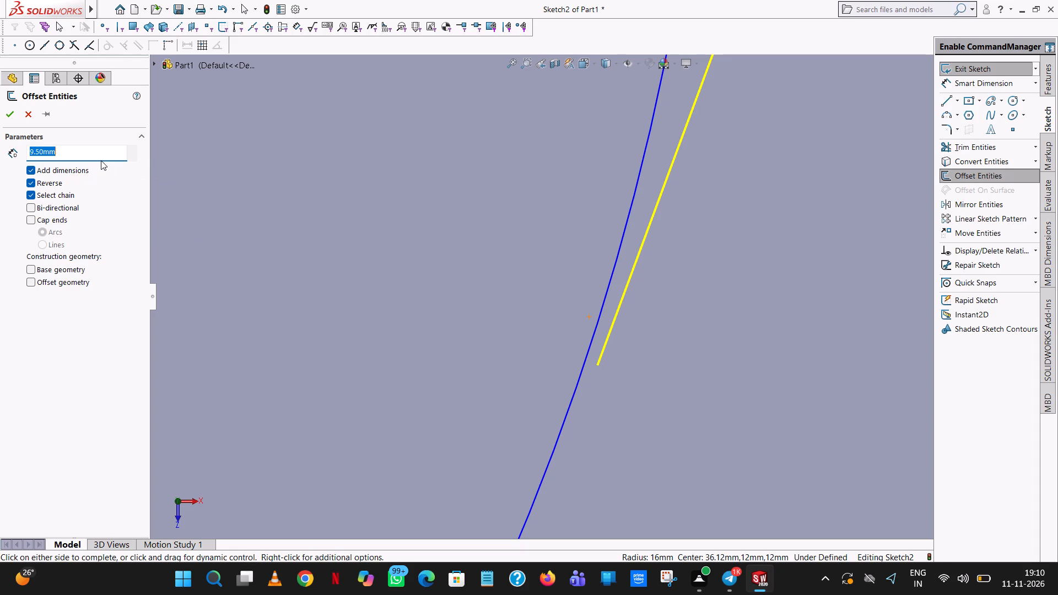
Set the reversed offset distance to 9.55 mm and create the offset arc.
{"action": "key", "text": "9"}
{"action": "key", "text": "period"}
{"action": "type", "text": "55"}
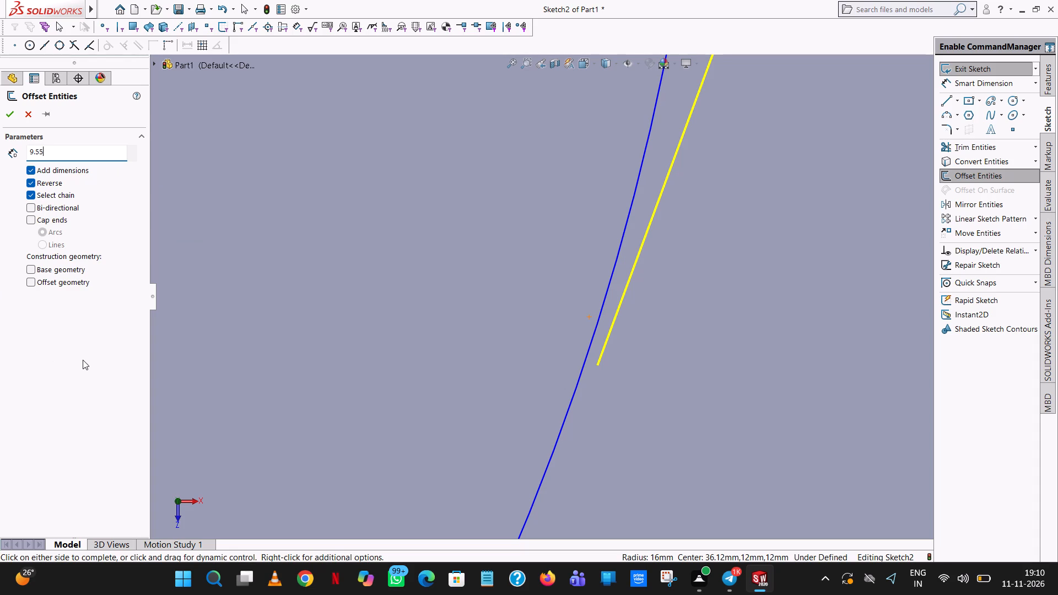
{"action": "left_click", "coordinate": [83, 360]}
{"action": "scroll", "coordinate": [592, 366], "scroll_direction": "down", "scroll_amount": 3}
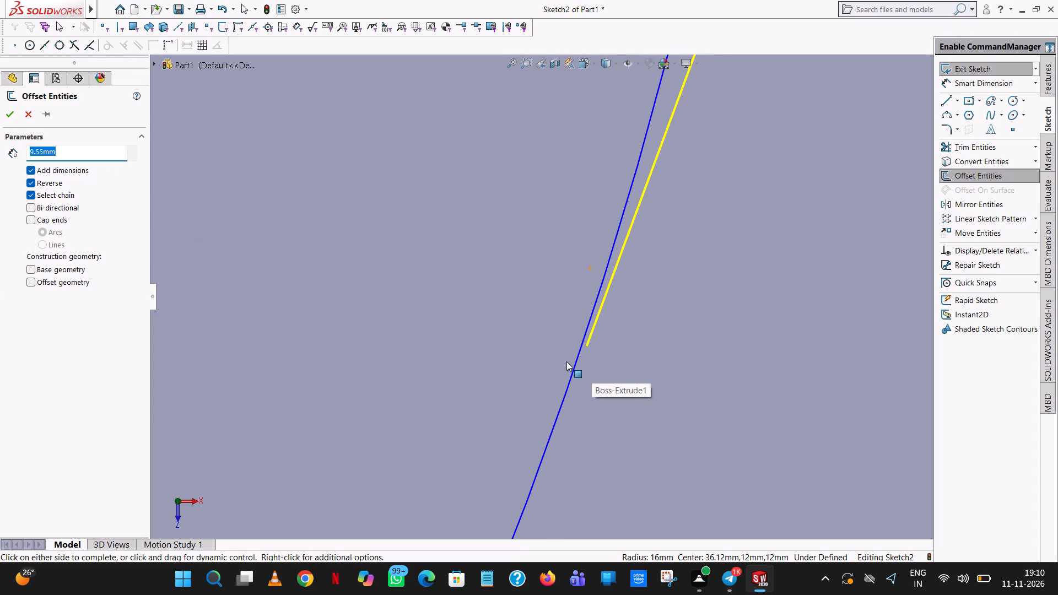
{"action": "double_click", "coordinate": [85, 155]}
{"action": "key", "text": "9"}
{"action": "type", "text": ".55"}
{"action": "key", "text": "Return"}
{"action": "left_click", "coordinate": [10, 105]}
{"action": "left_click", "coordinate": [10, 107]}
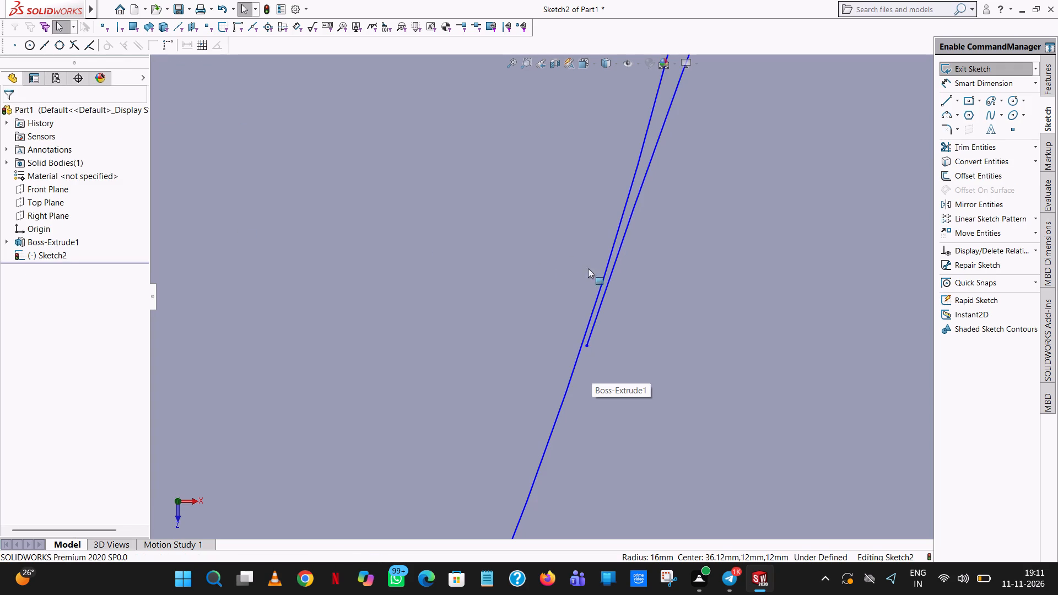
Add a tangent relation between the offset arc and the circle.
{"action": "left_click", "coordinate": [608, 288], "text": "ctrl"}
{"action": "left_click", "coordinate": [600, 280], "text": "ctrl"}
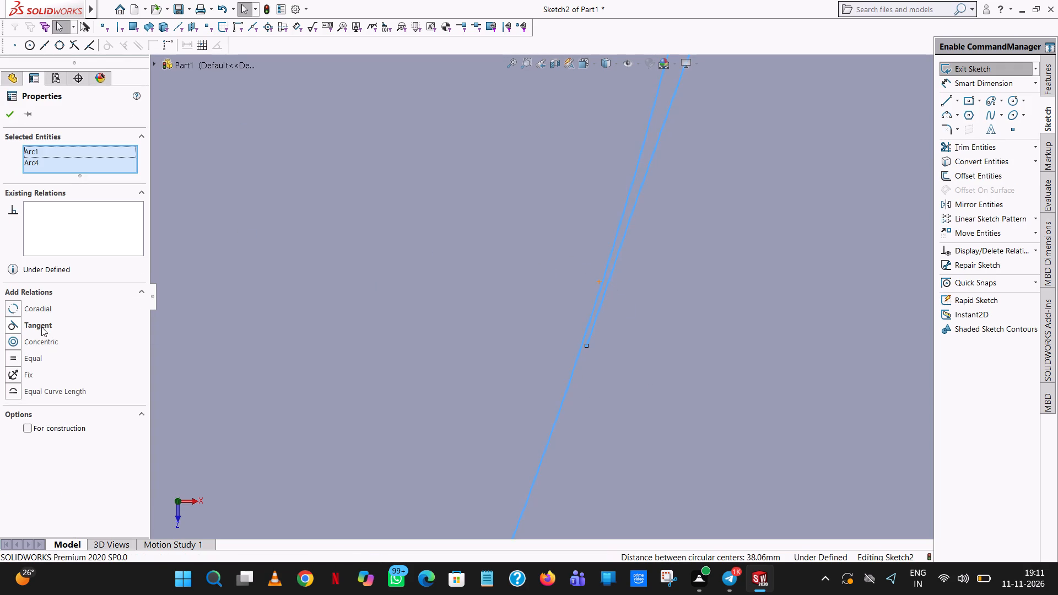
{"action": "left_click", "coordinate": [41, 327]}
{"action": "left_click", "coordinate": [15, 94]}
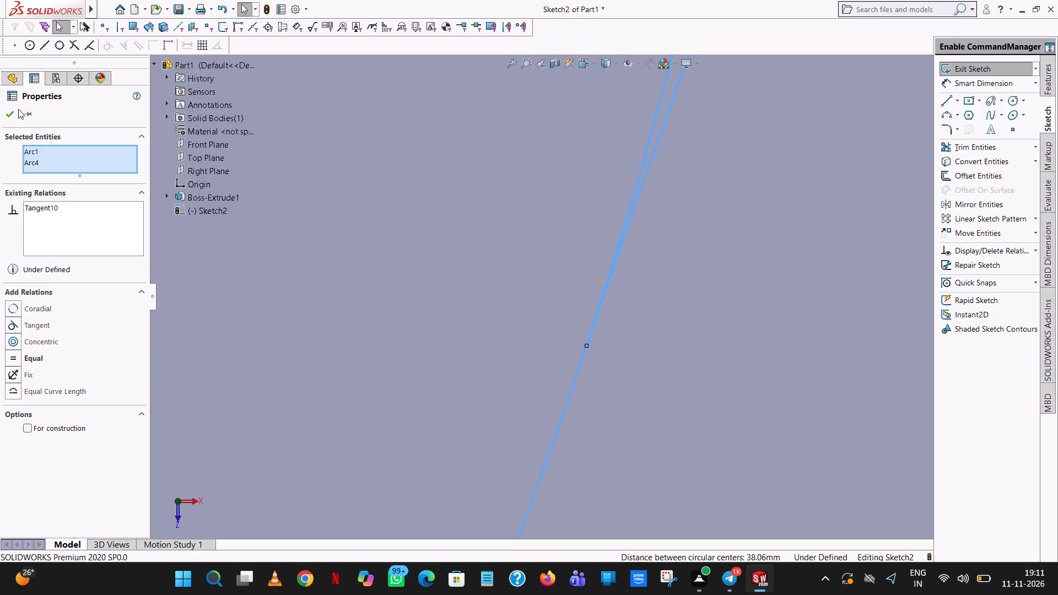
{"action": "left_click", "coordinate": [13, 112]}
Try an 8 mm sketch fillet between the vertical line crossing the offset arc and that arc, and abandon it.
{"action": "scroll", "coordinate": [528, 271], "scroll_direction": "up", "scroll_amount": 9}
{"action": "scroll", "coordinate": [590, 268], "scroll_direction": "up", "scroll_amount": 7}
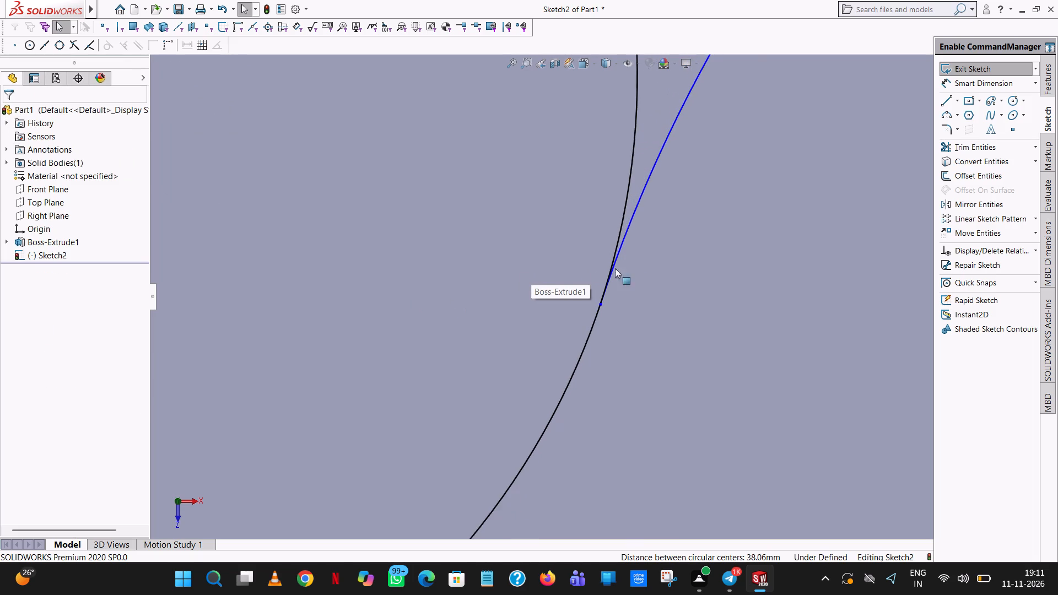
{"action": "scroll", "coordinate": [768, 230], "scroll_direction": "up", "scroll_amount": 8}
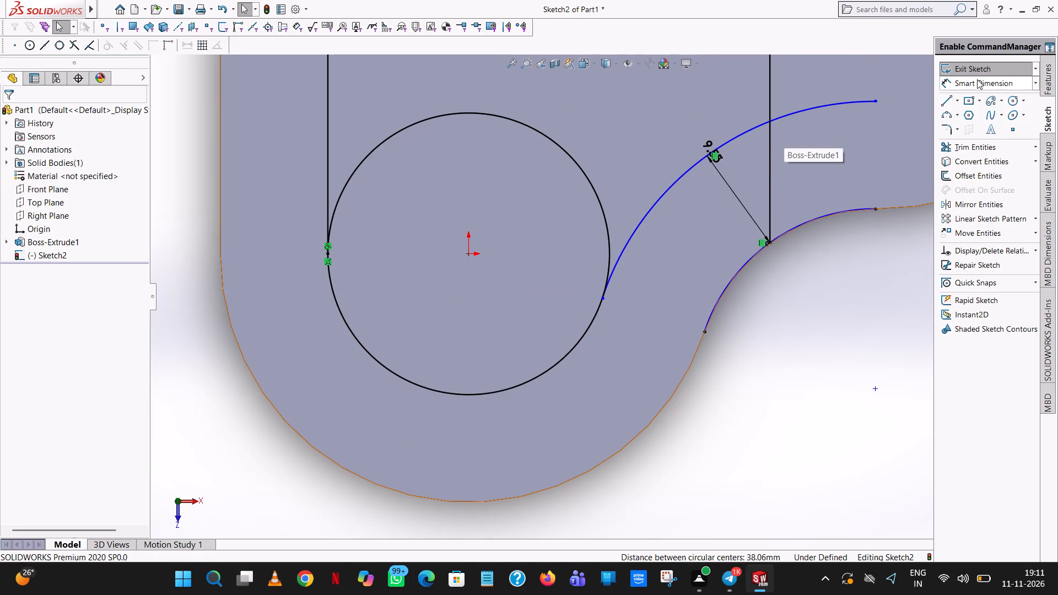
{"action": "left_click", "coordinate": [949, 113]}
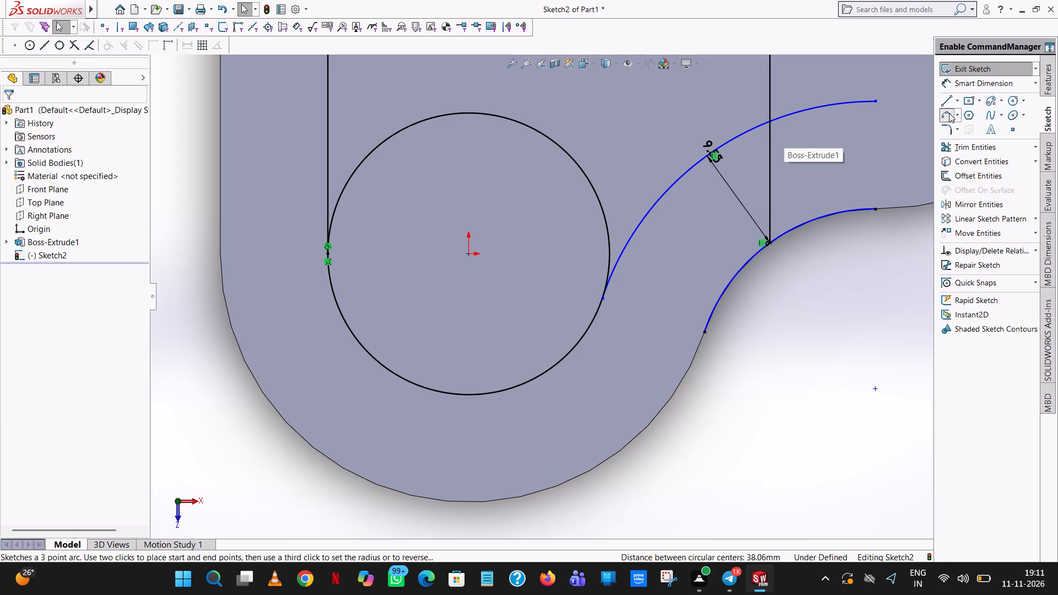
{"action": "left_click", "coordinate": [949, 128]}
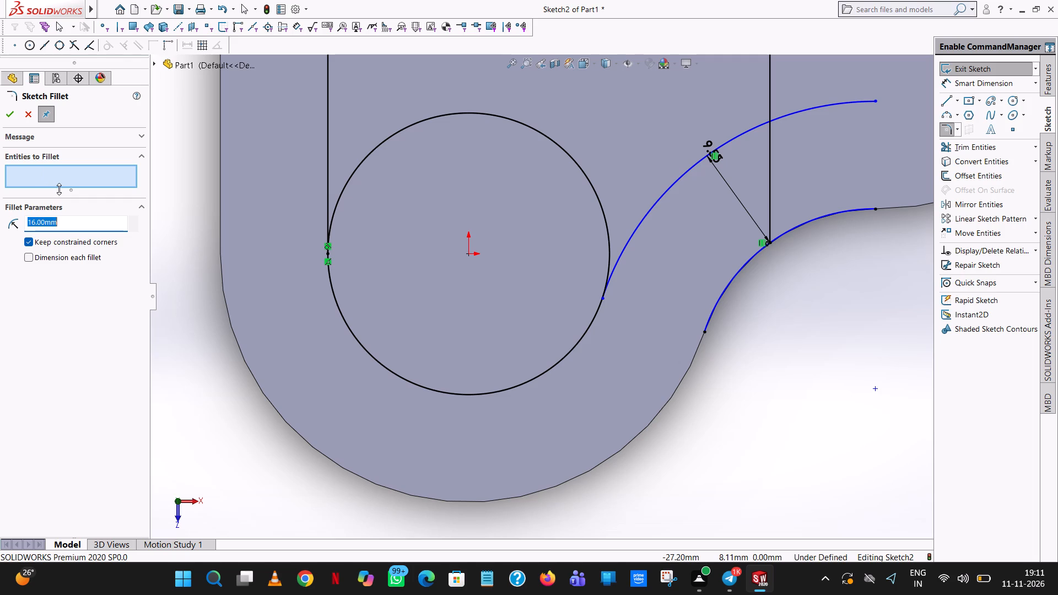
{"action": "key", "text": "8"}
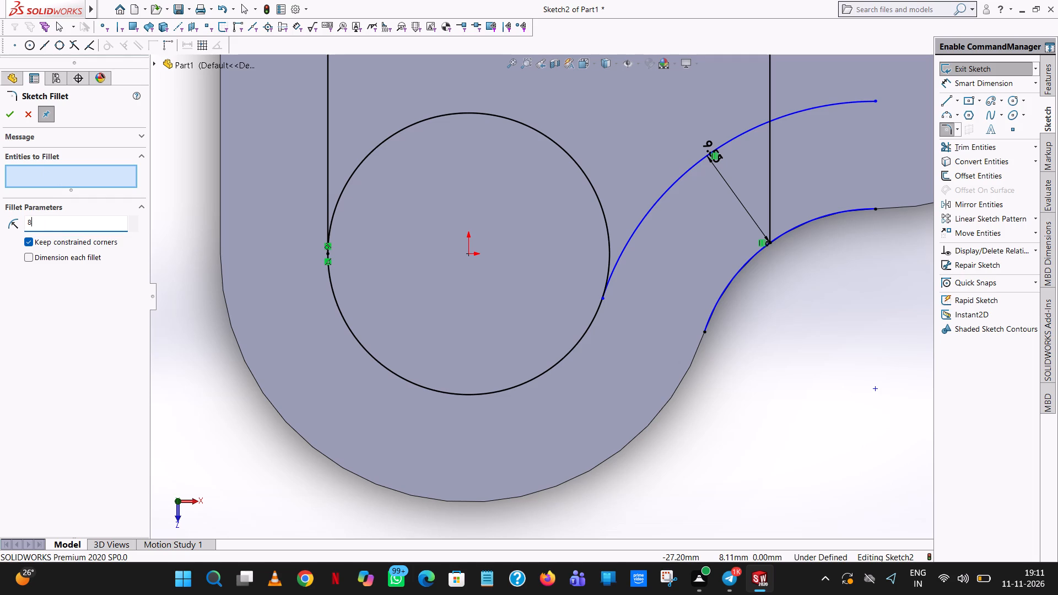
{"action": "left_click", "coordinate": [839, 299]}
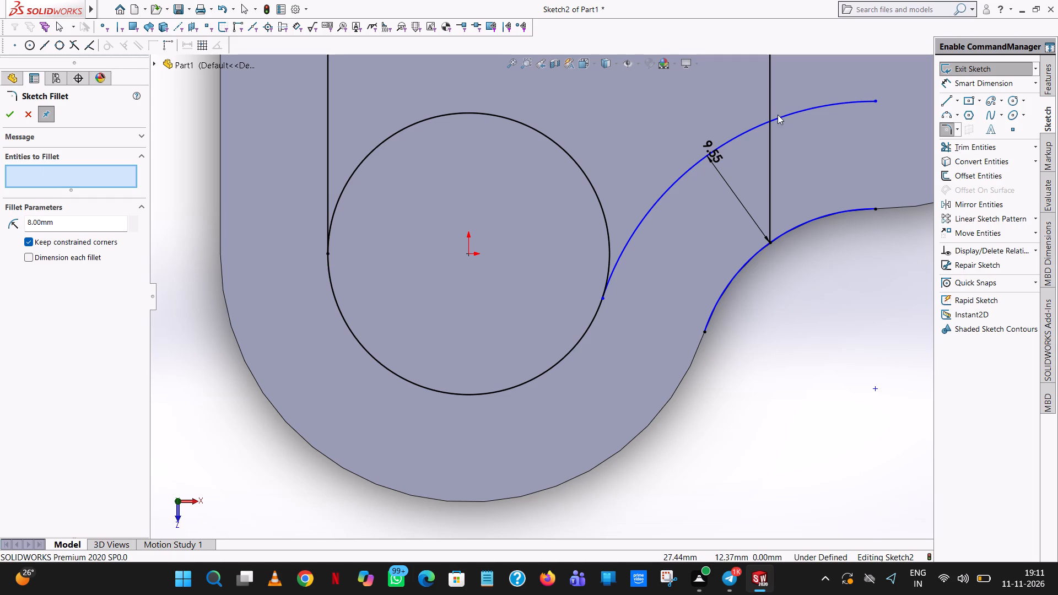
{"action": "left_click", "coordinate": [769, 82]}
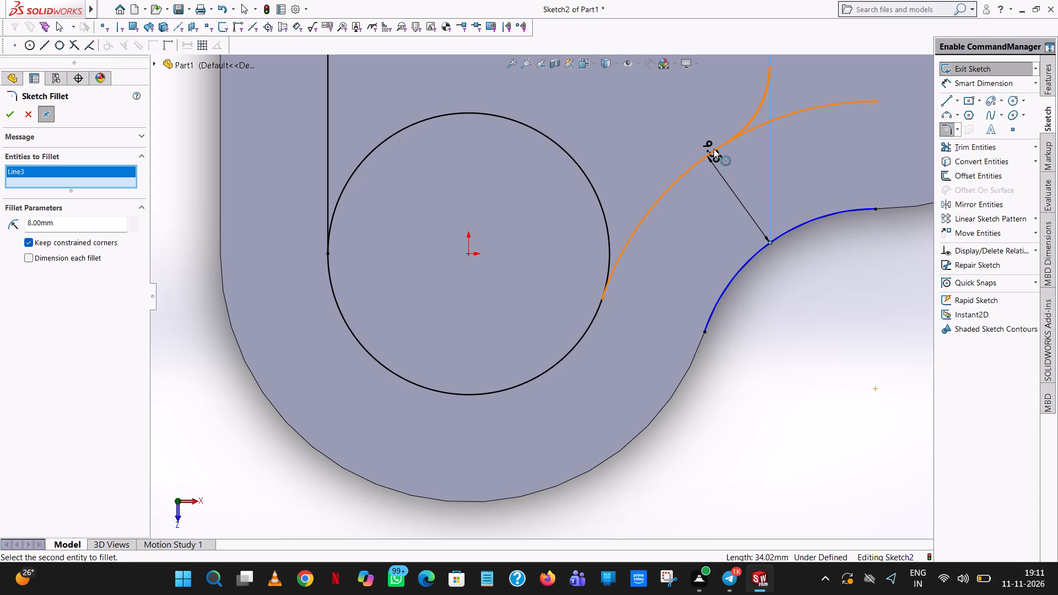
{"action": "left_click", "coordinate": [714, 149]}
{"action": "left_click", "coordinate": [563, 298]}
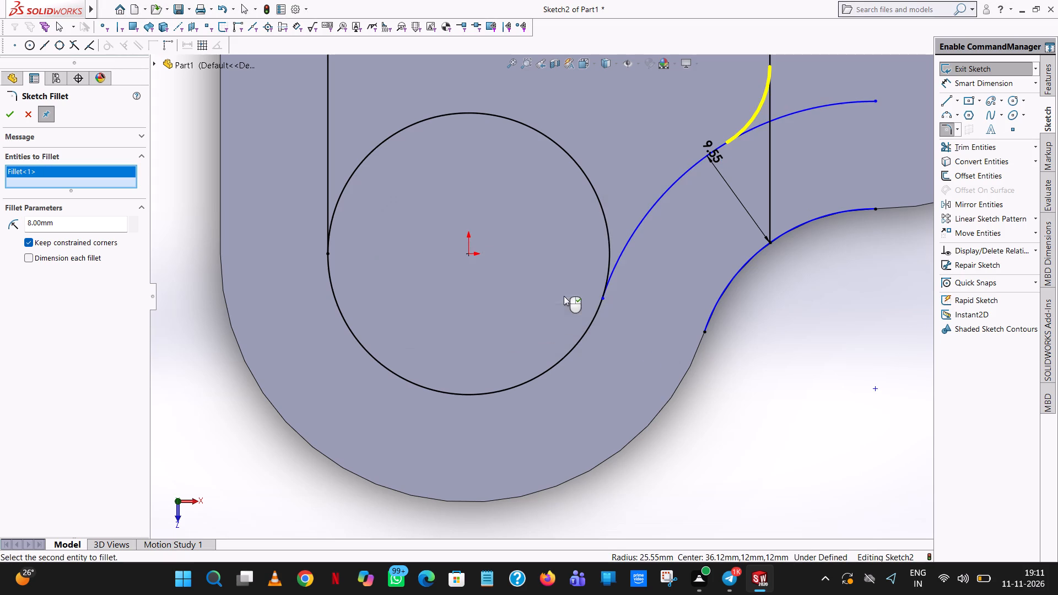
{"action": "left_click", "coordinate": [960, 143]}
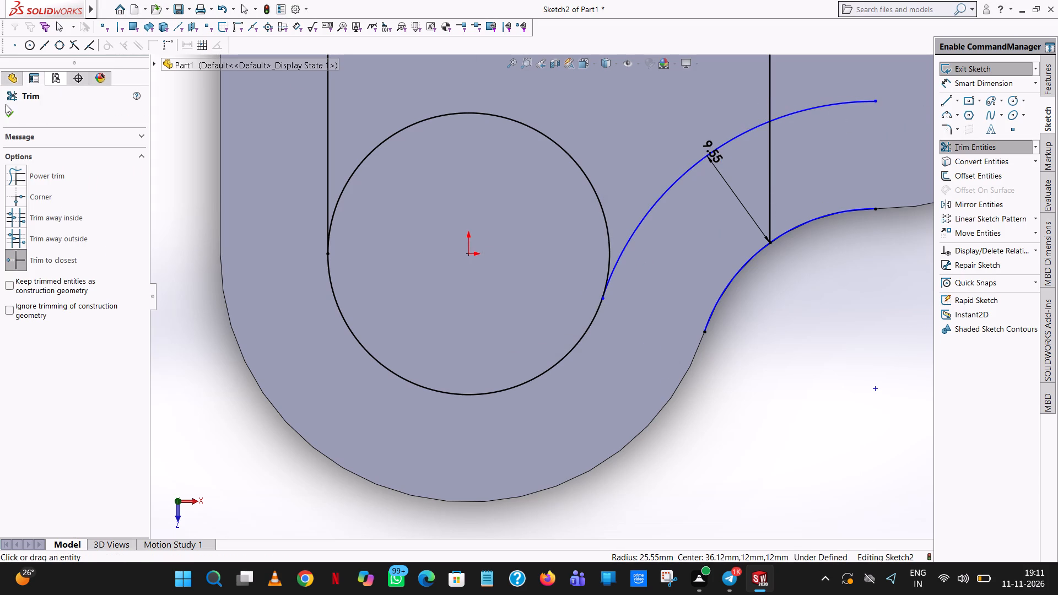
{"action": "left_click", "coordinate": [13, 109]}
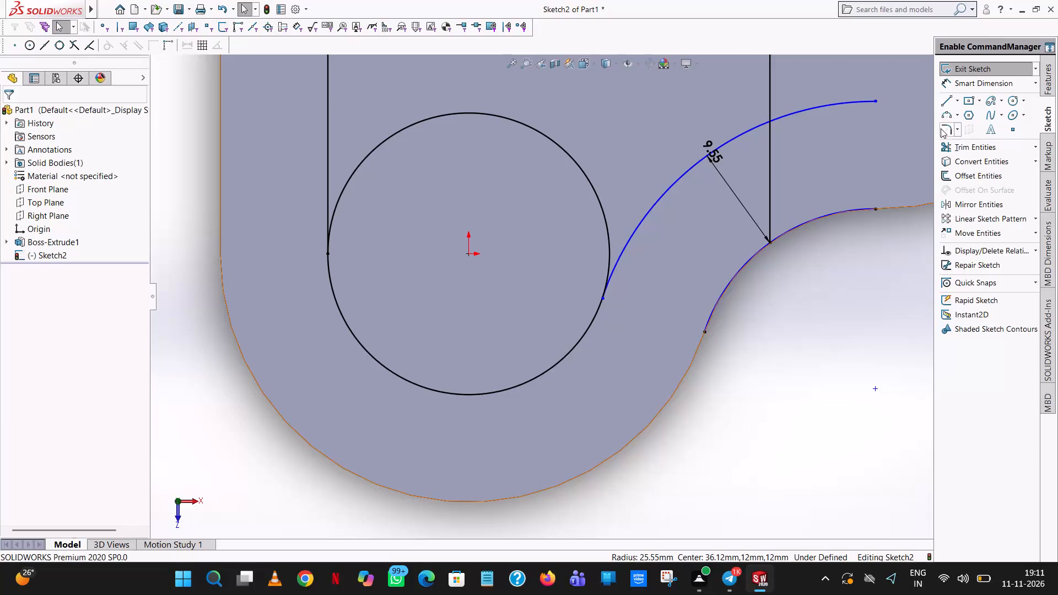
Apply an 8 mm sketch fillet between the offset arc and the vertical line that crosses it.
{"action": "left_click", "coordinate": [942, 129]}
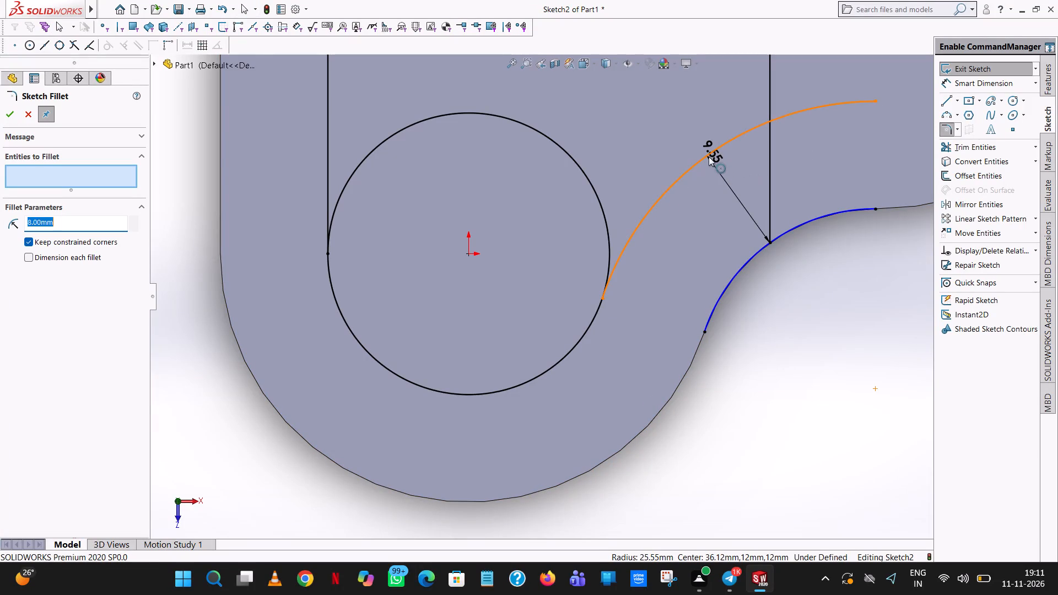
{"action": "left_click", "coordinate": [709, 154]}
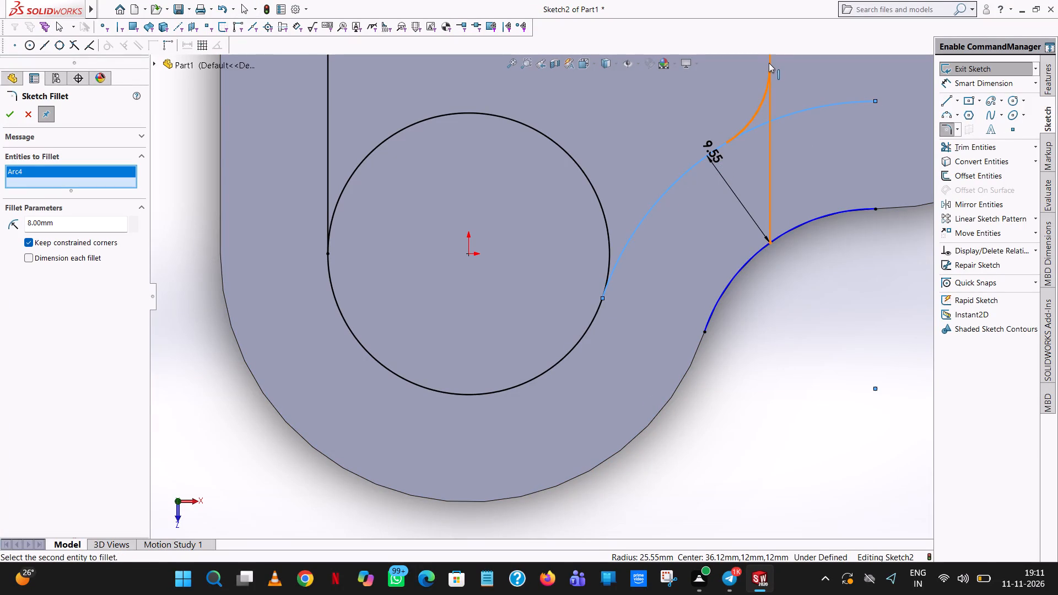
{"action": "left_click", "coordinate": [769, 62]}
{"action": "left_click", "coordinate": [575, 296]}
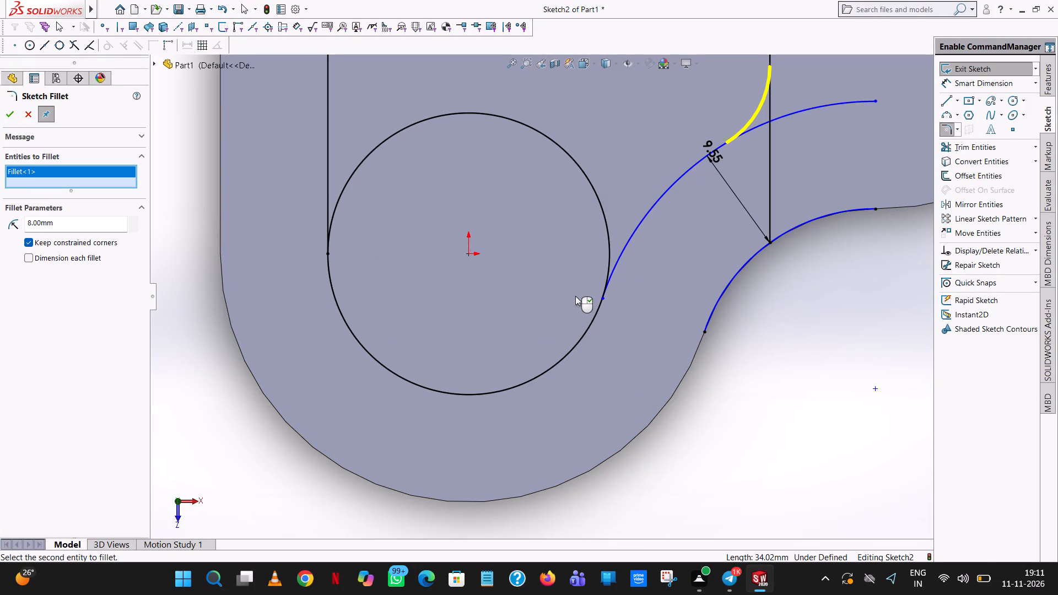
{"action": "left_click", "coordinate": [15, 116]}
{"action": "scroll", "coordinate": [883, 298], "scroll_direction": "up", "scroll_amount": 3}
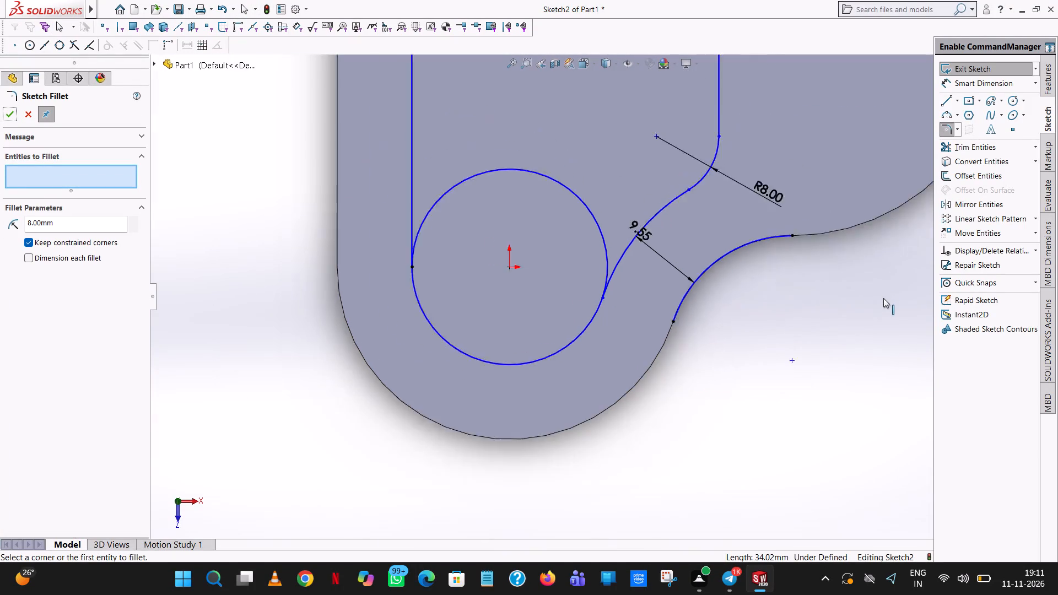
{"action": "scroll", "coordinate": [883, 298], "scroll_direction": "up", "scroll_amount": 3}
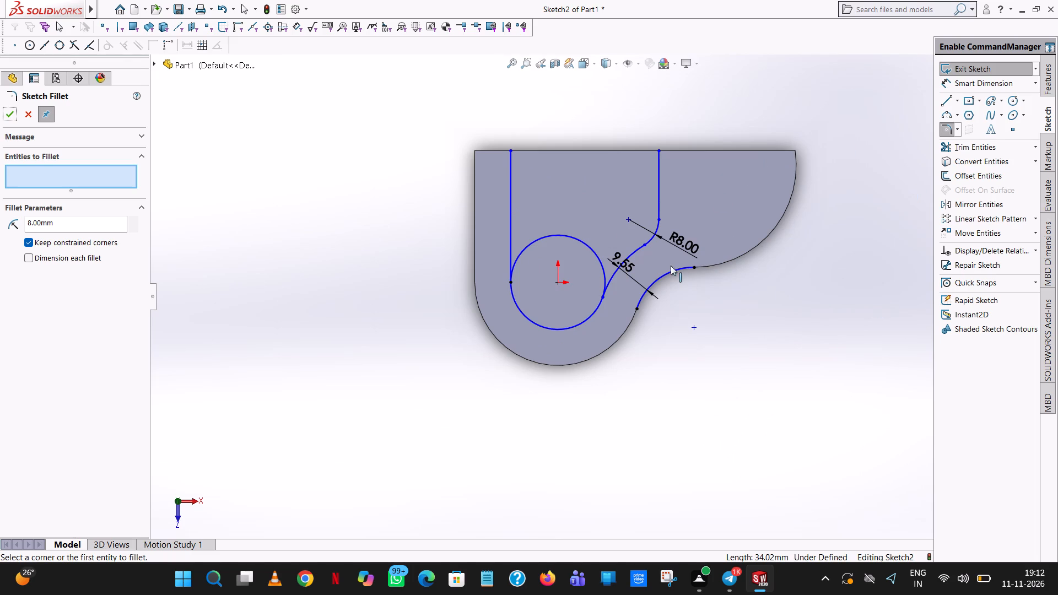
{"action": "scroll", "coordinate": [636, 263], "scroll_direction": "down", "scroll_amount": 7}
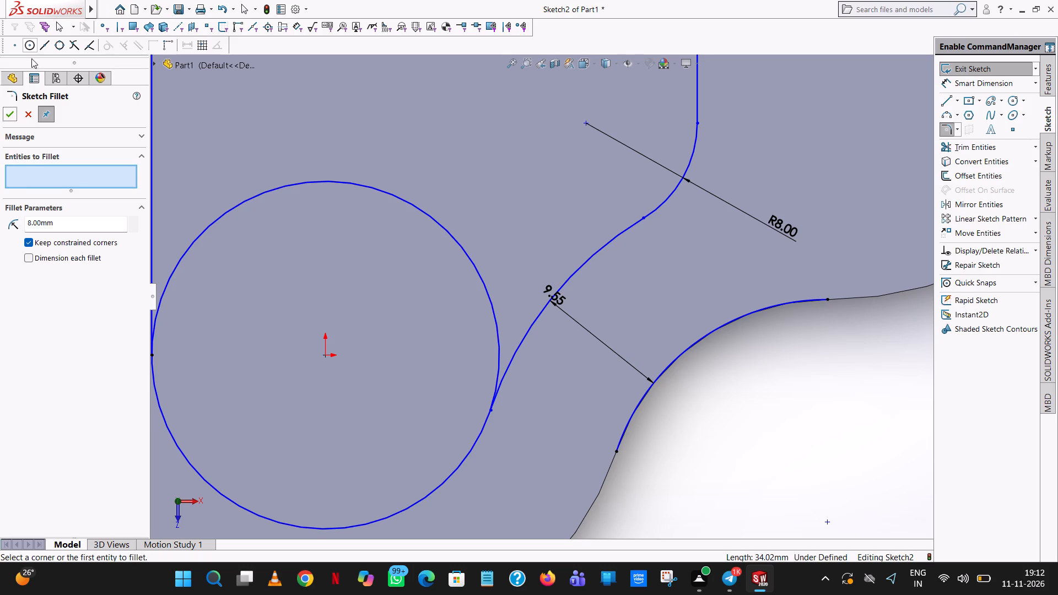
{"action": "left_click", "coordinate": [15, 117]}
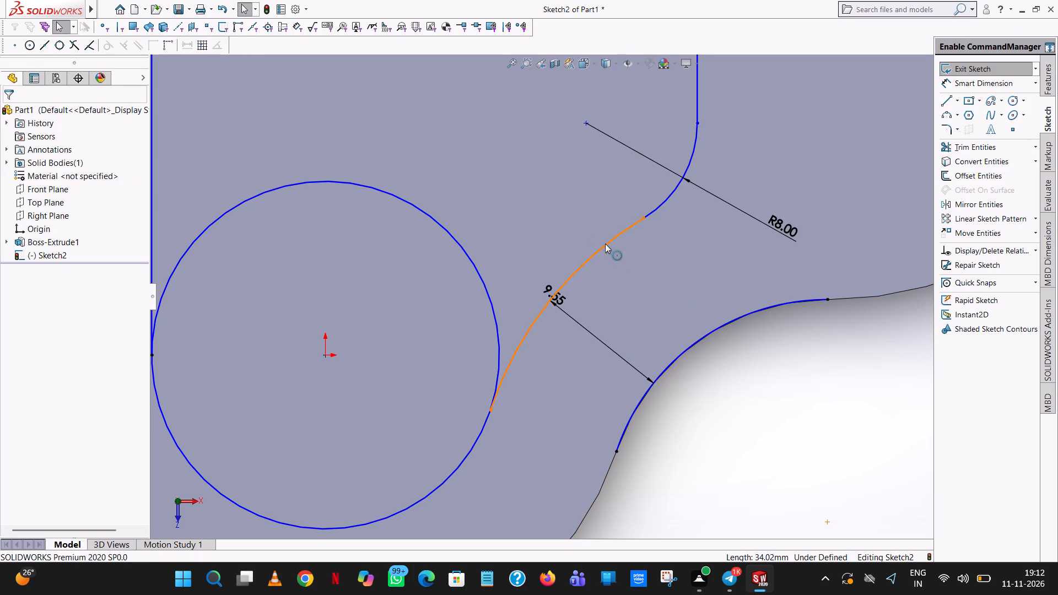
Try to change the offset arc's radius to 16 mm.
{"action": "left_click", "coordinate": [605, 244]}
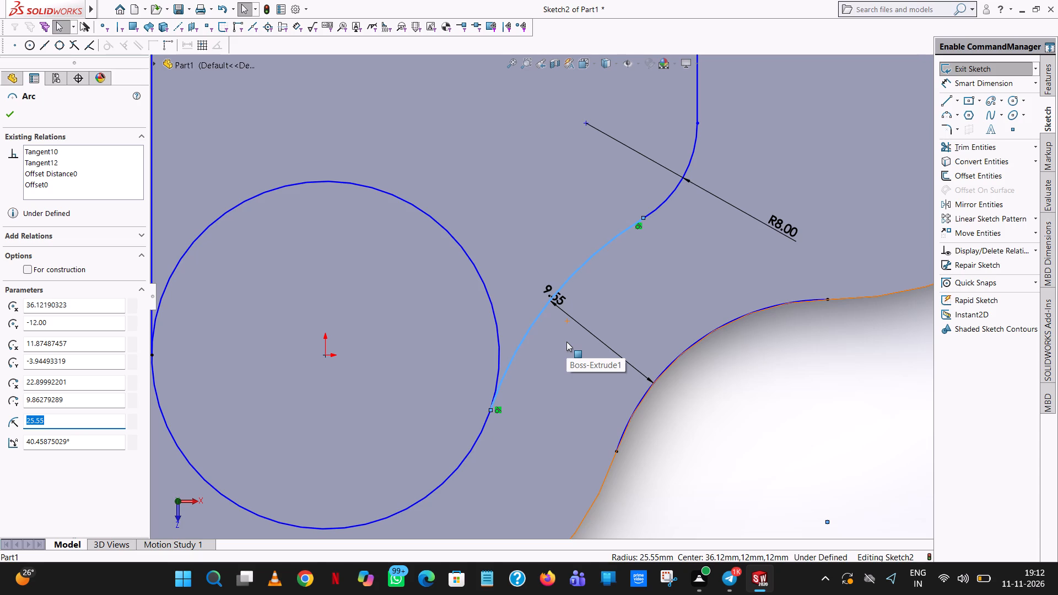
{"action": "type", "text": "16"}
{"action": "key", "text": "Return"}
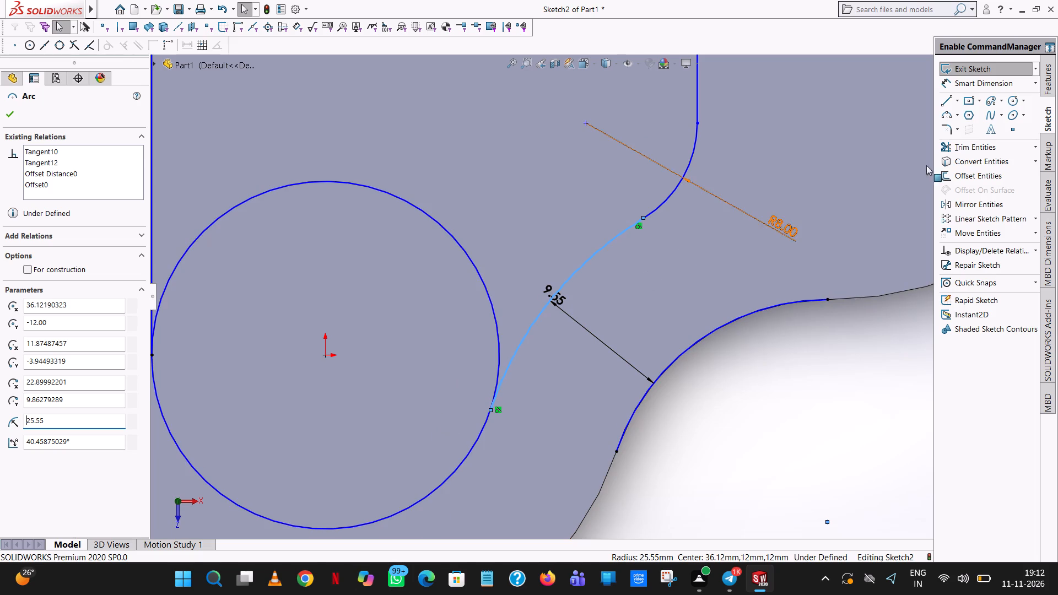
Trim away the offset arc between the circle and the 8 mm fillet arc.
{"action": "left_click", "coordinate": [983, 149]}
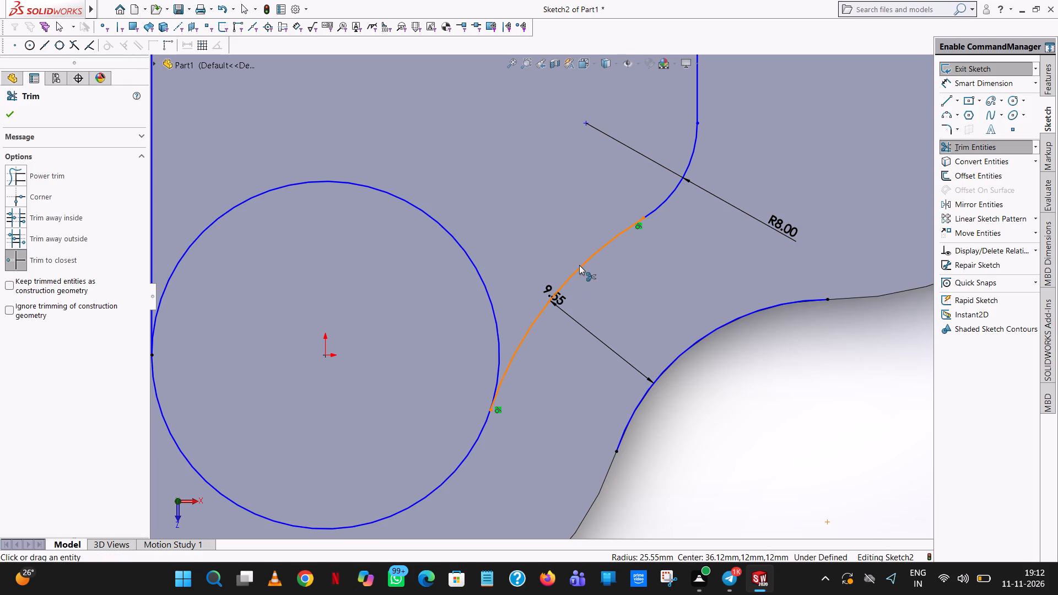
{"action": "left_click", "coordinate": [579, 265]}
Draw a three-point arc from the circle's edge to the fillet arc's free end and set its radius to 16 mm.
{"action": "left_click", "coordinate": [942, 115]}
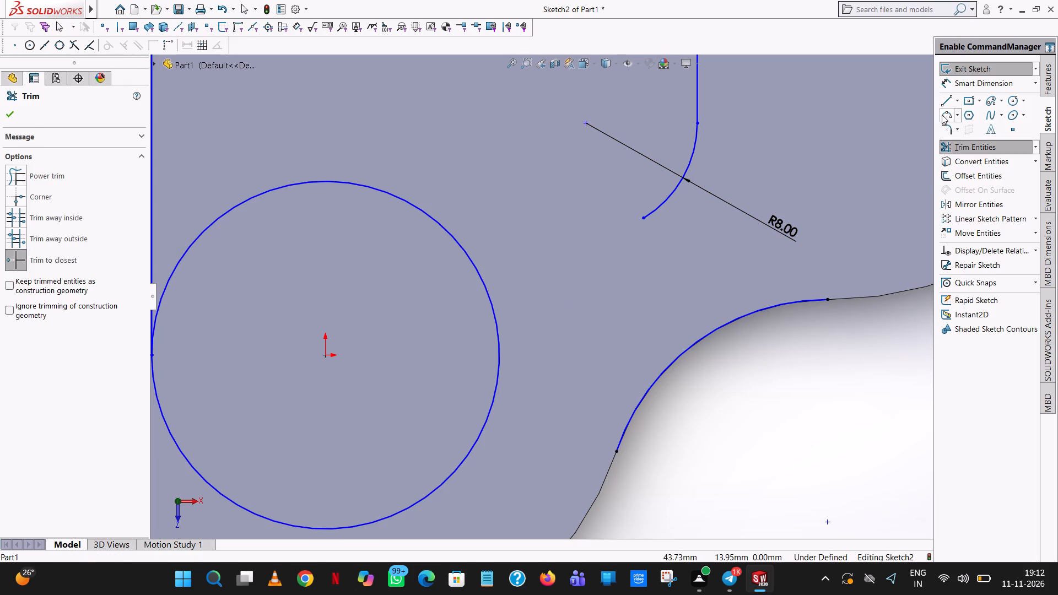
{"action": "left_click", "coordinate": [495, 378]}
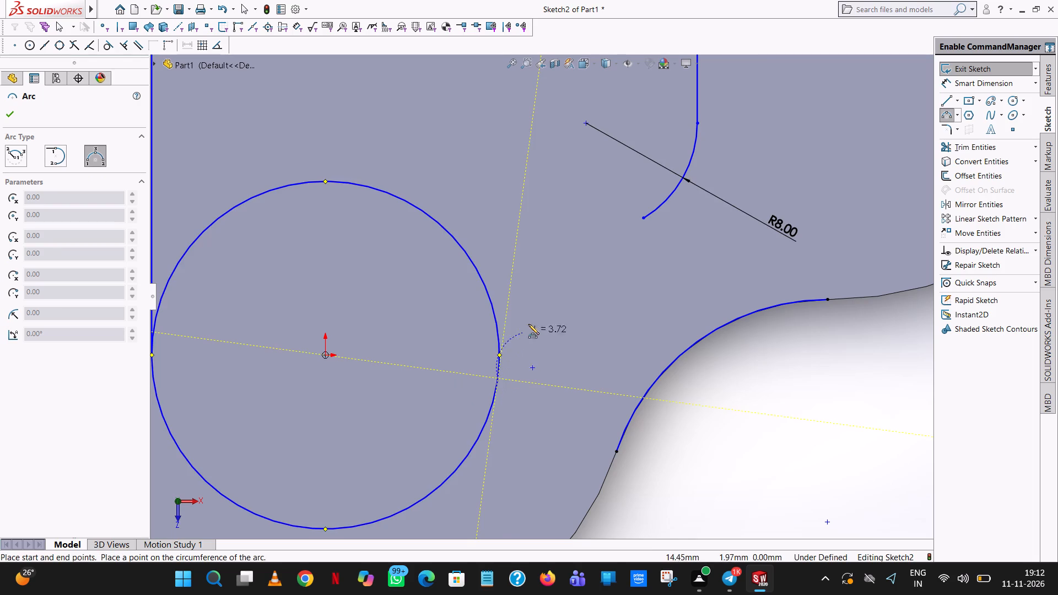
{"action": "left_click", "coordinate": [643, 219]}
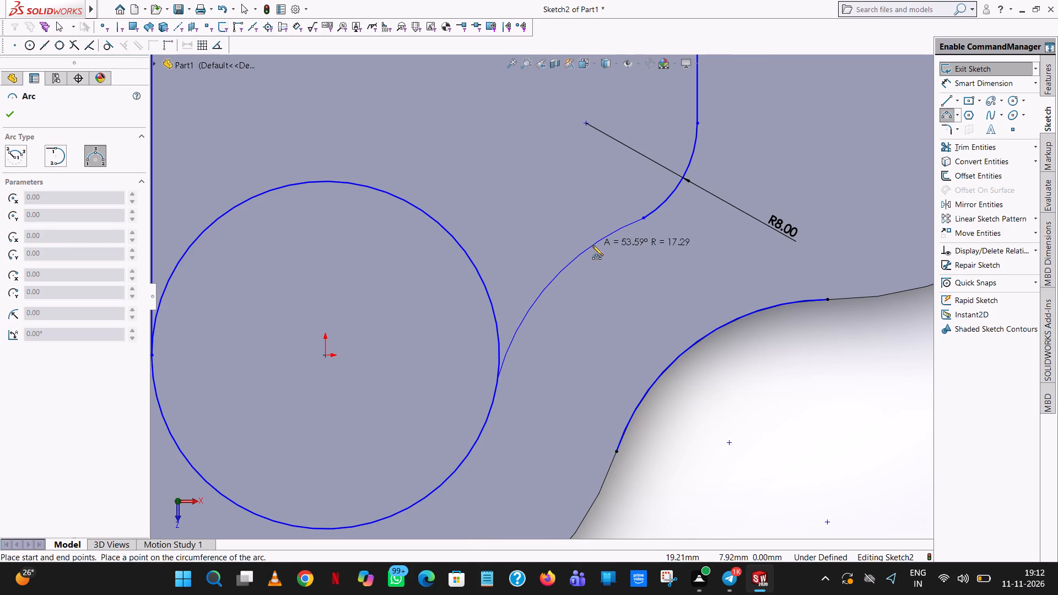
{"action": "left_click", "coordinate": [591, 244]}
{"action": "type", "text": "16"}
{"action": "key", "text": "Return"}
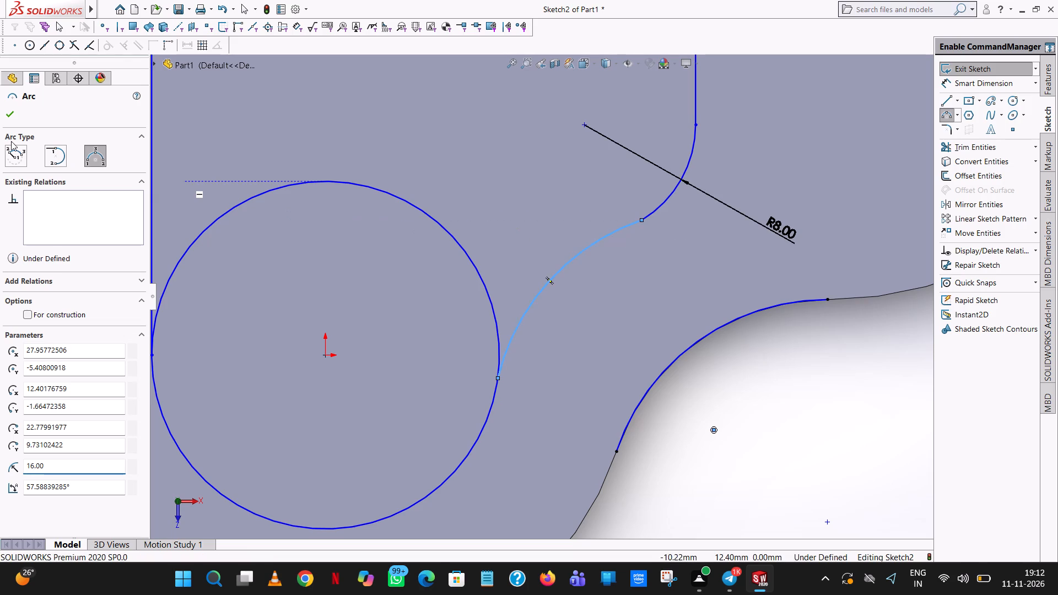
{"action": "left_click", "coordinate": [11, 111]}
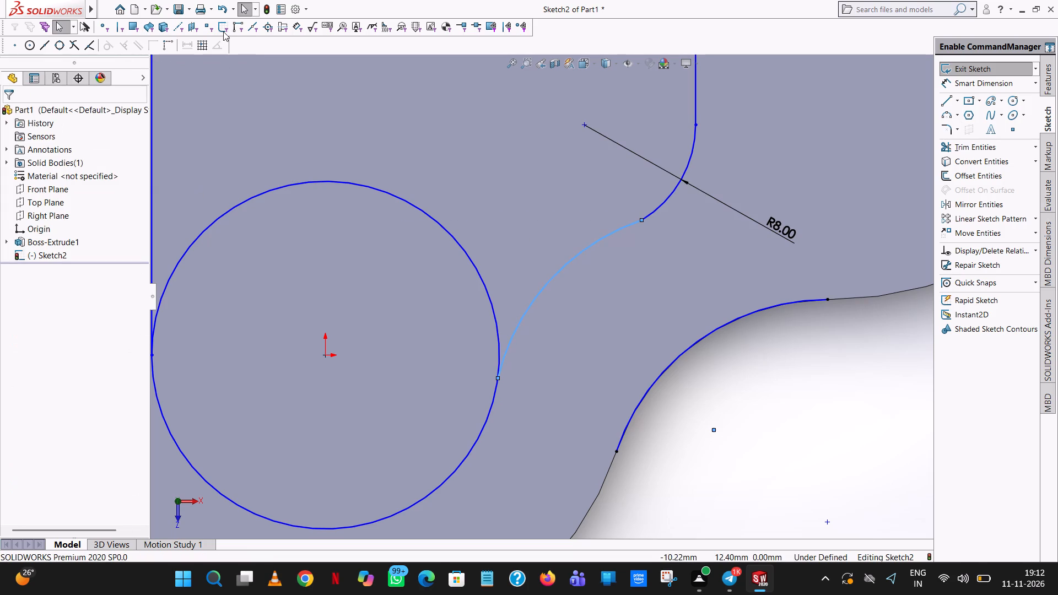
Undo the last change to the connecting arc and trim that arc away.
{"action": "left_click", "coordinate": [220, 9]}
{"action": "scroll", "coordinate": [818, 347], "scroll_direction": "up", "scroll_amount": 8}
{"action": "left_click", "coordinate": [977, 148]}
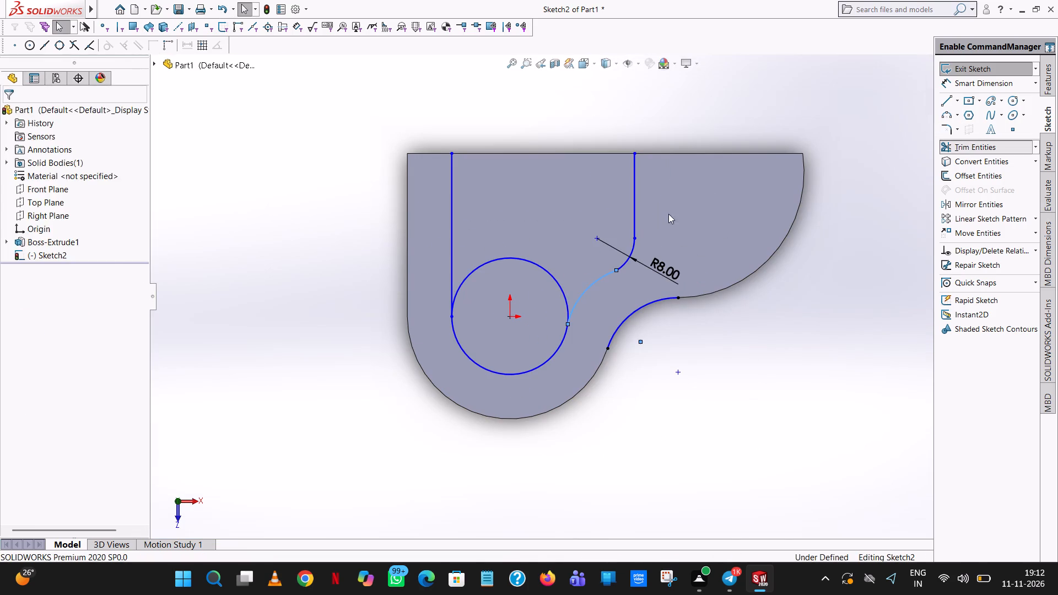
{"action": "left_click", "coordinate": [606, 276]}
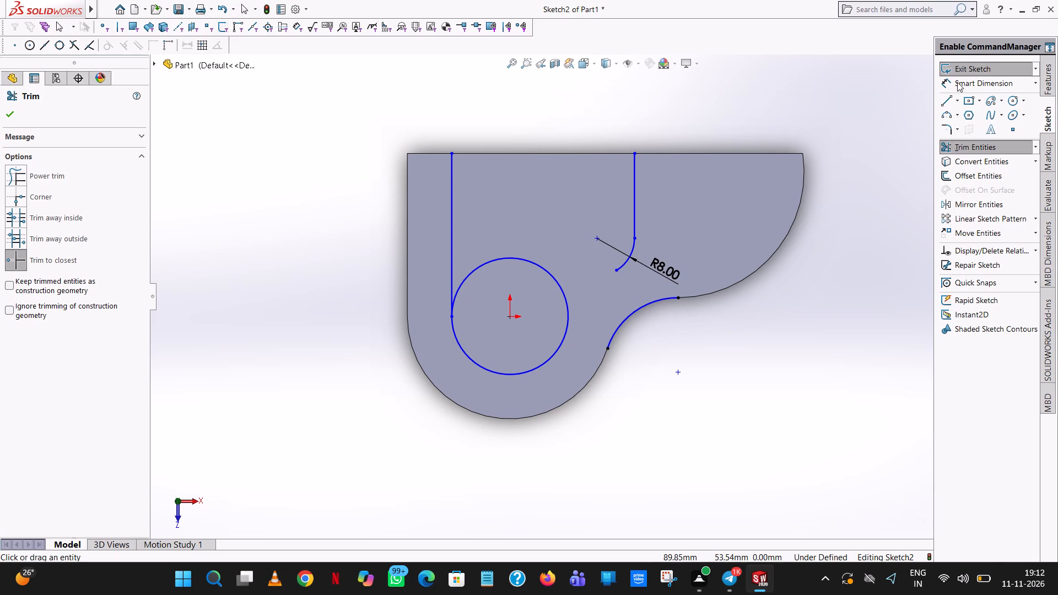
Dimension the circle's diameter, keeping its current size.
{"action": "left_click", "coordinate": [963, 82]}
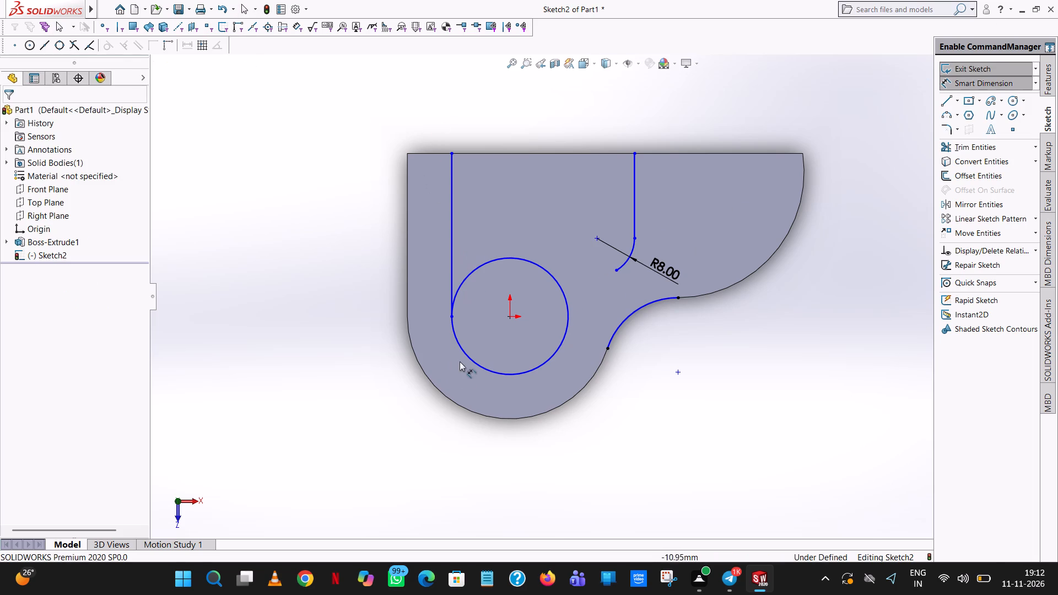
{"action": "left_click", "coordinate": [460, 350]}
{"action": "left_click", "coordinate": [242, 413]}
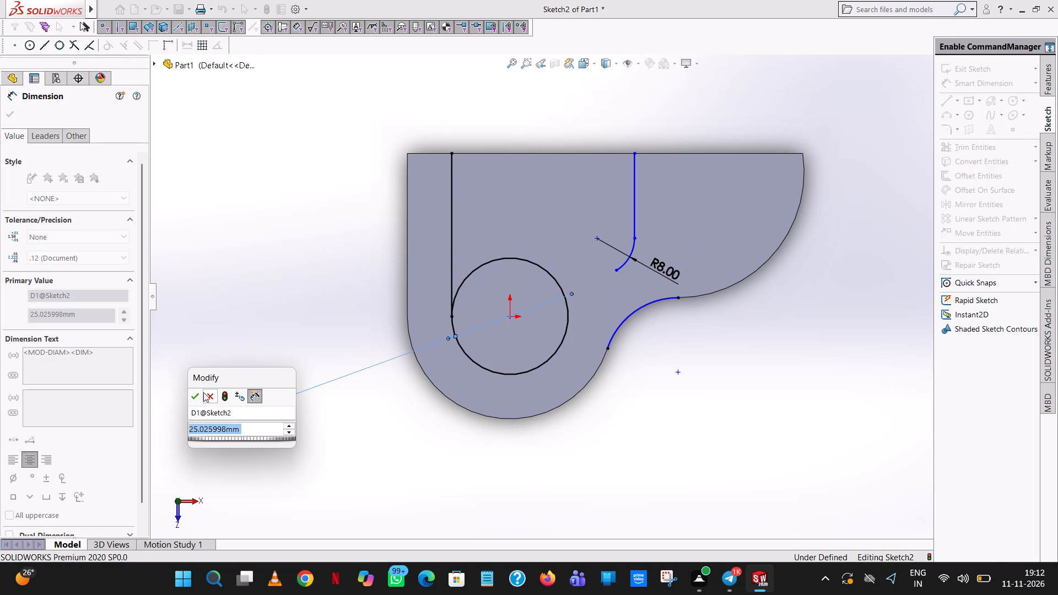
{"action": "left_click", "coordinate": [197, 394]}
{"action": "left_click", "coordinate": [255, 227]}
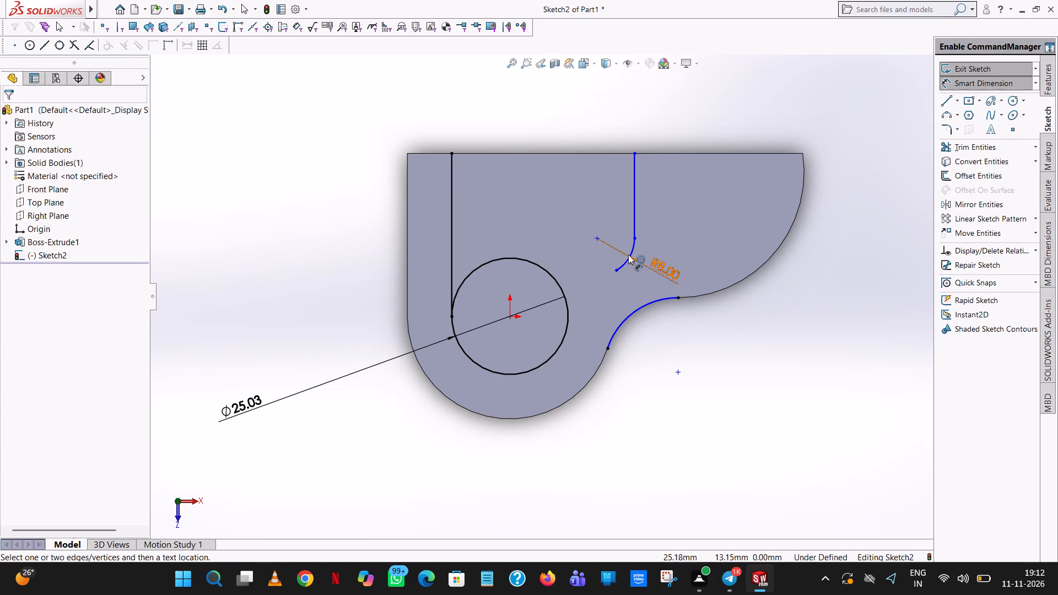
Dimension the horizontal distance between the circle's centre and the 8 mm fillet arc's centre, keeping its current value.
{"action": "left_click", "coordinate": [600, 237]}
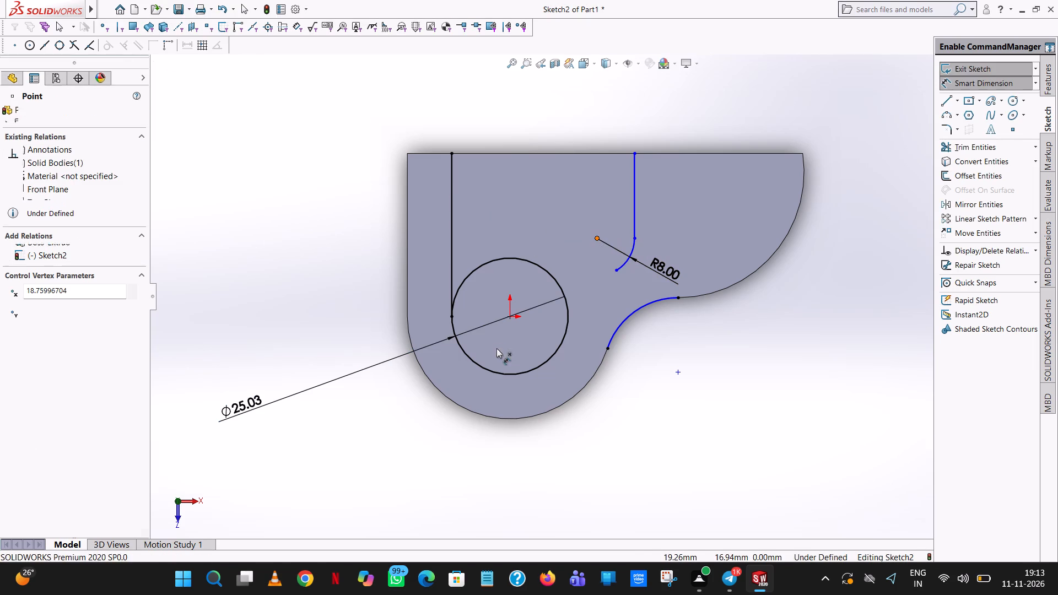
{"action": "left_click", "coordinate": [511, 320]}
{"action": "left_click", "coordinate": [544, 122]}
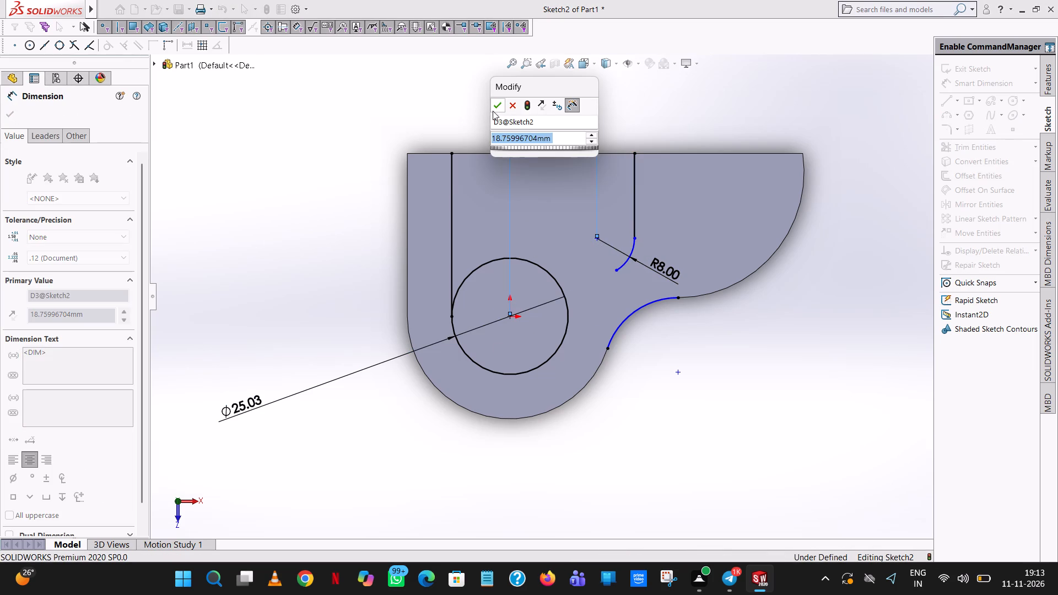
{"action": "left_click", "coordinate": [493, 109]}
{"action": "left_click", "coordinate": [408, 117]}
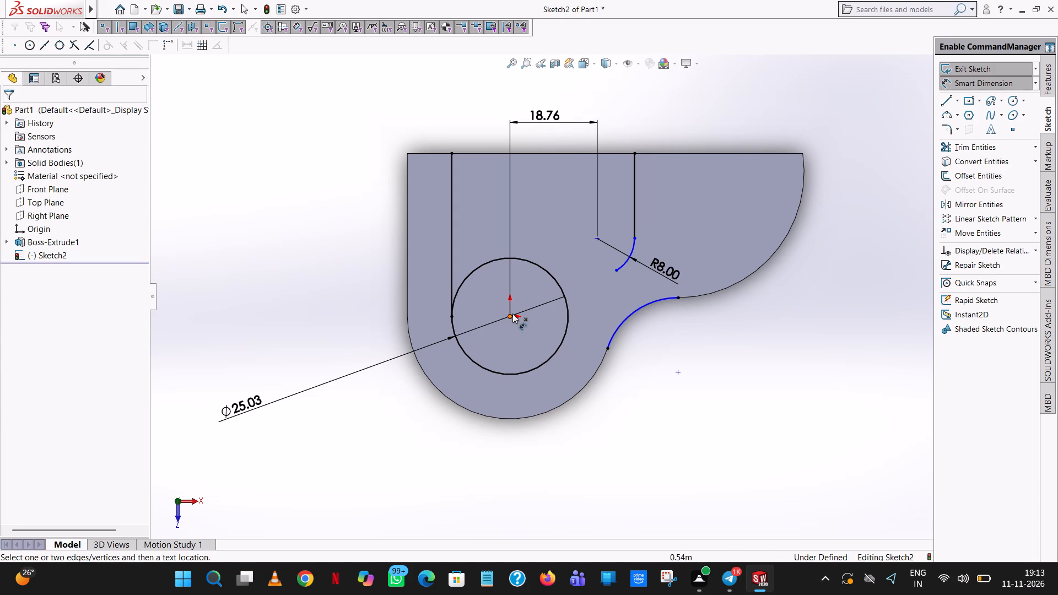
Dimension the vertical distance between the circle's centre and the 8 mm fillet arc's centre, keeping its current value.
{"action": "left_click", "coordinate": [506, 317]}
{"action": "left_click", "coordinate": [393, 258]}
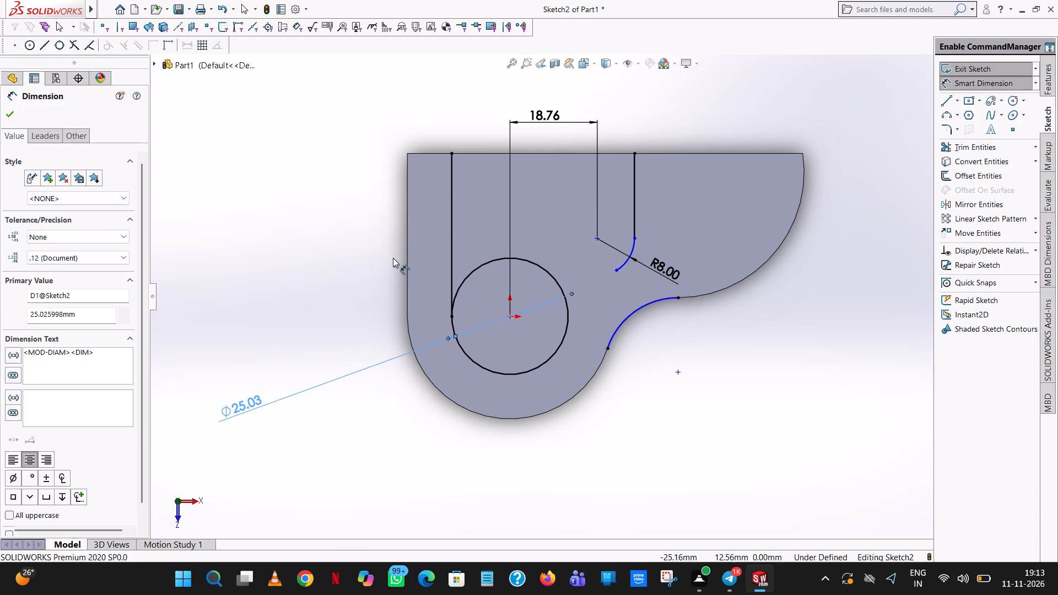
{"action": "left_click", "coordinate": [508, 317]}
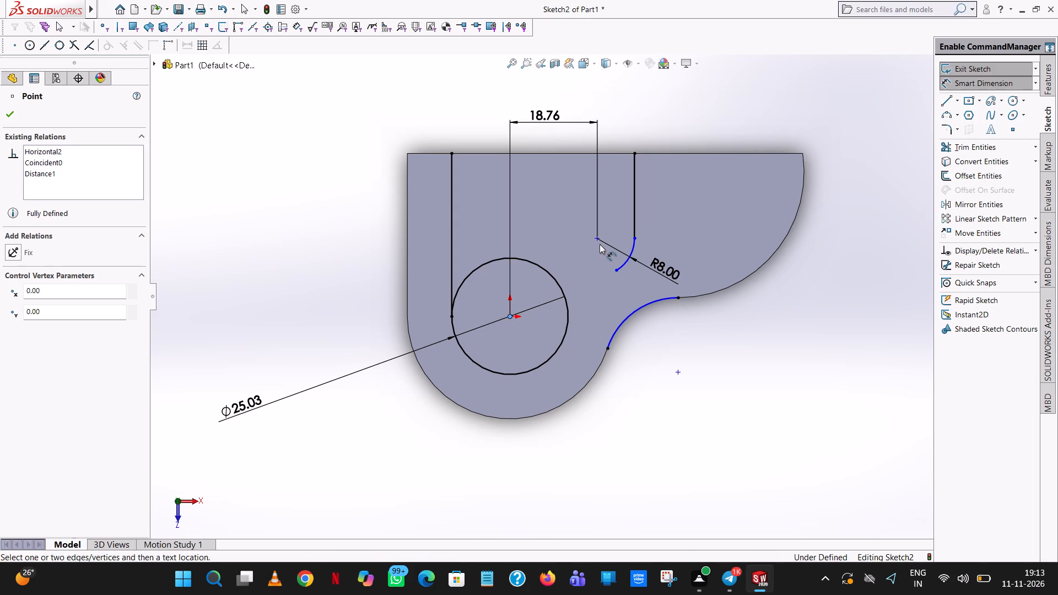
{"action": "left_click", "coordinate": [596, 238]}
{"action": "left_click", "coordinate": [321, 290]}
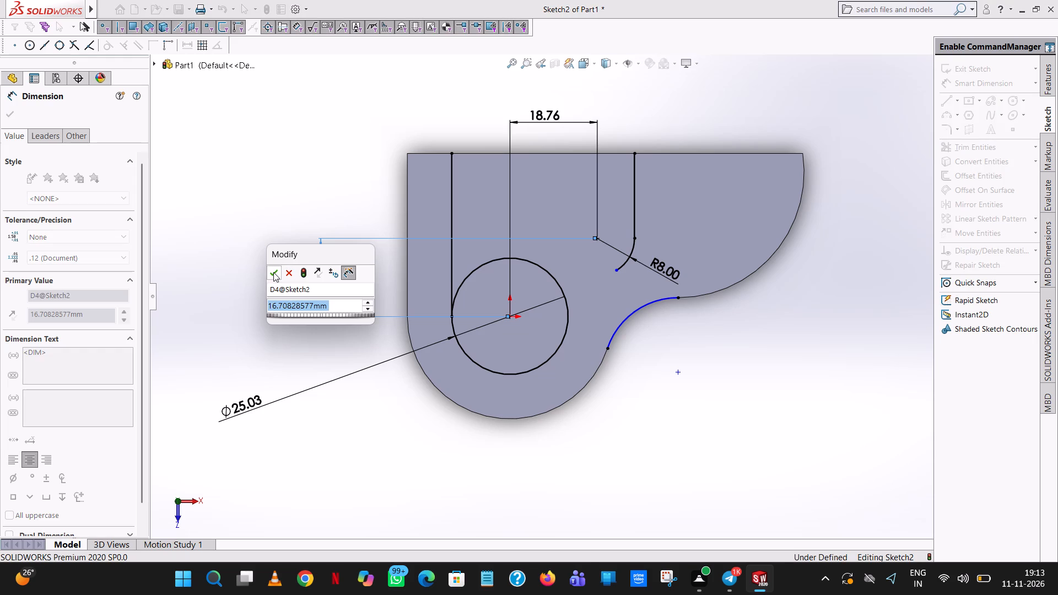
{"action": "left_click", "coordinate": [273, 272]}
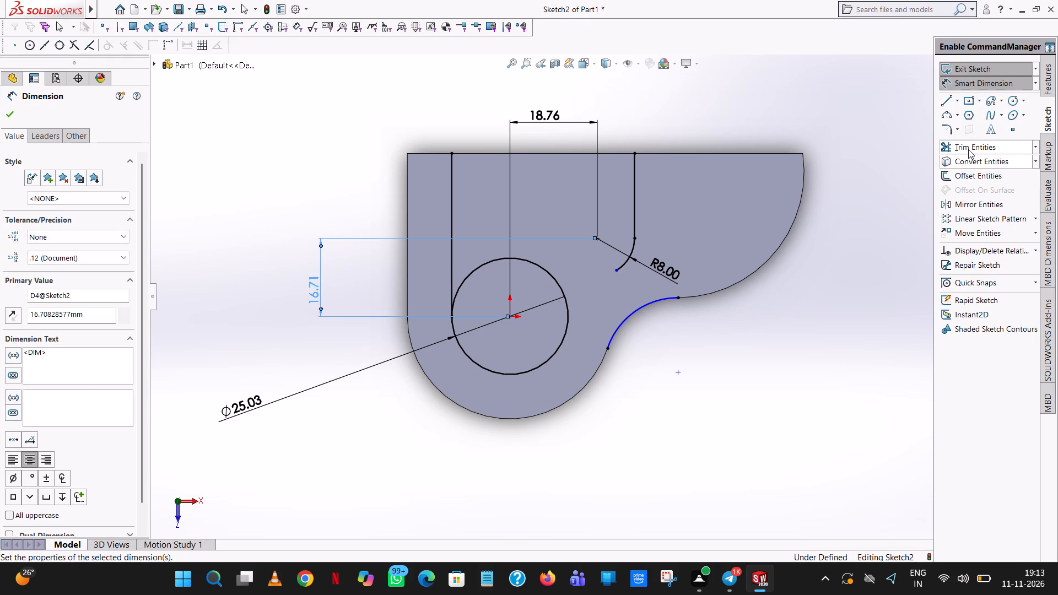
Trim away the sketch arc that lies along the plate's concave edge.
{"action": "left_click", "coordinate": [968, 149]}
{"action": "left_click", "coordinate": [643, 307]}
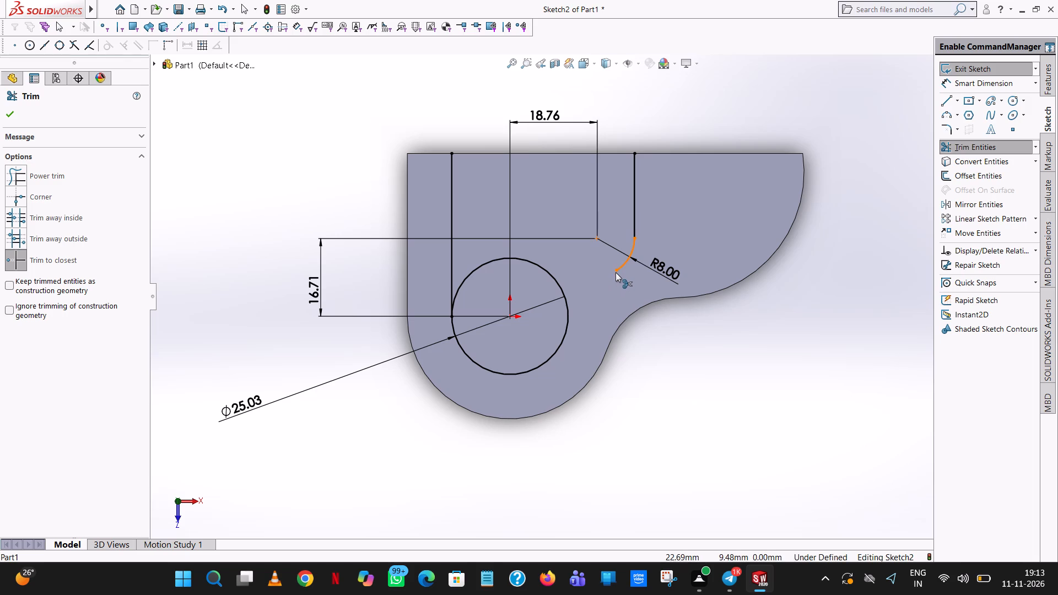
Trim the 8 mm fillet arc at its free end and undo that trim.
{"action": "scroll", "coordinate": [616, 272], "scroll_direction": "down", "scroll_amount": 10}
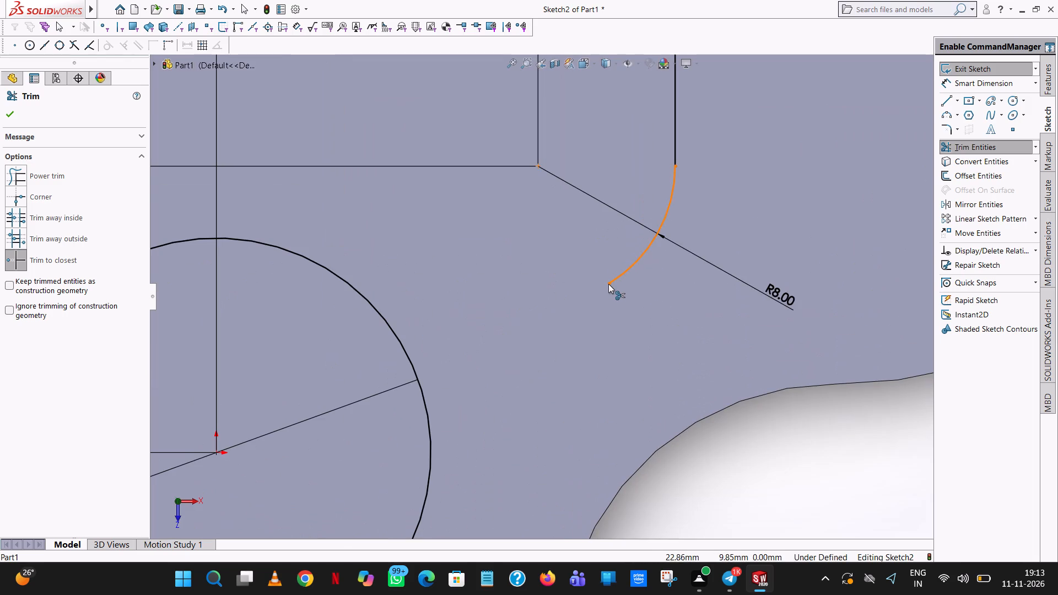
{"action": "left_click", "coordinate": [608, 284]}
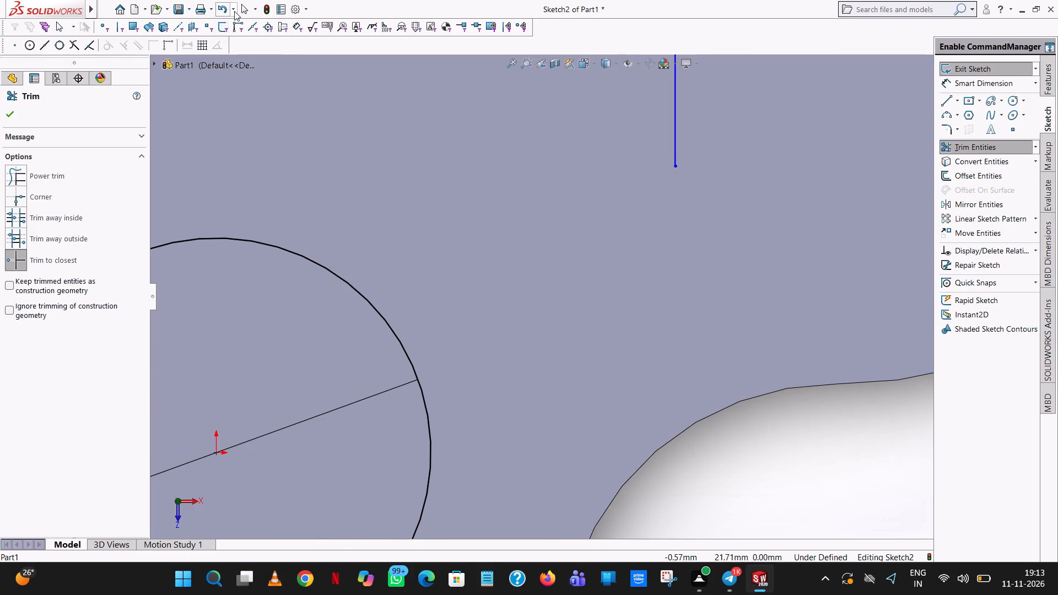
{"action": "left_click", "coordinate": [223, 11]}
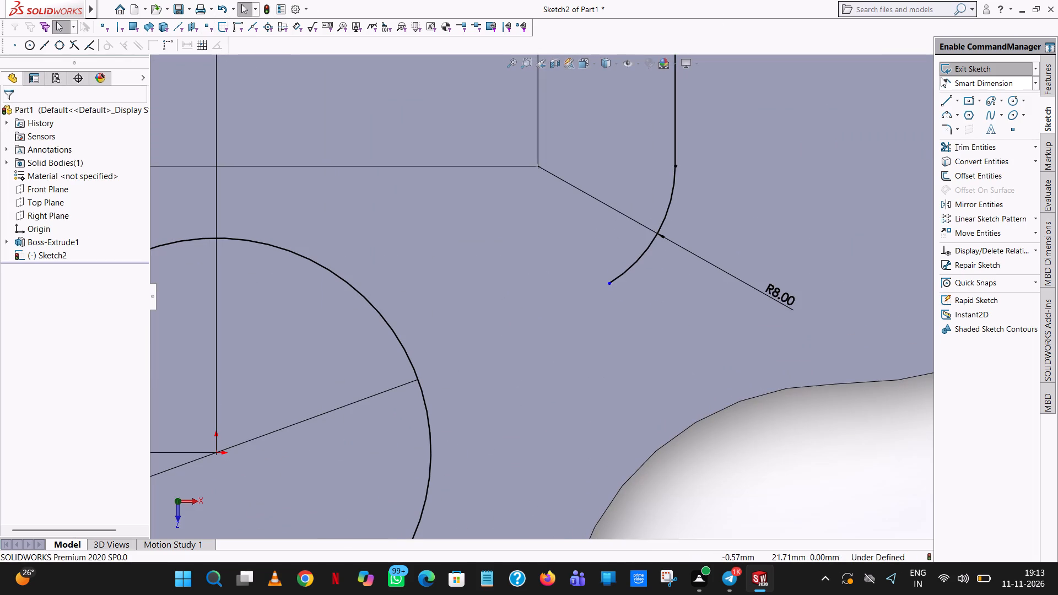
Dimension the horizontal distance between the circle's centre and the fillet arc's free endpoint, keeping its current value.
{"action": "left_click", "coordinate": [946, 88]}
{"action": "left_click", "coordinate": [607, 285]}
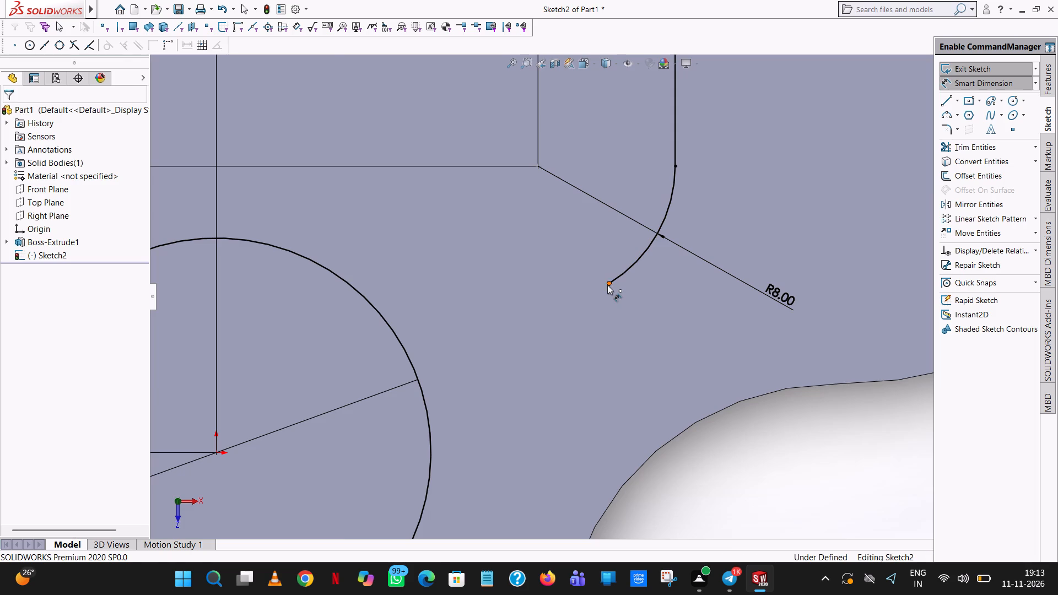
{"action": "scroll", "coordinate": [512, 313], "scroll_direction": "up", "scroll_amount": 9}
{"action": "left_click", "coordinate": [414, 374]}
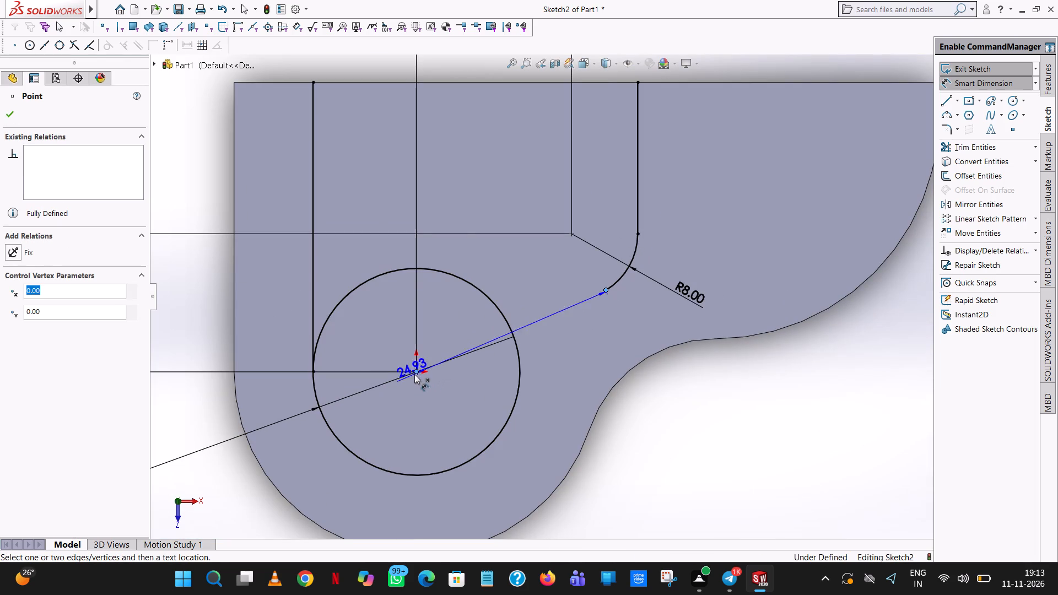
{"action": "left_click", "coordinate": [485, 101]}
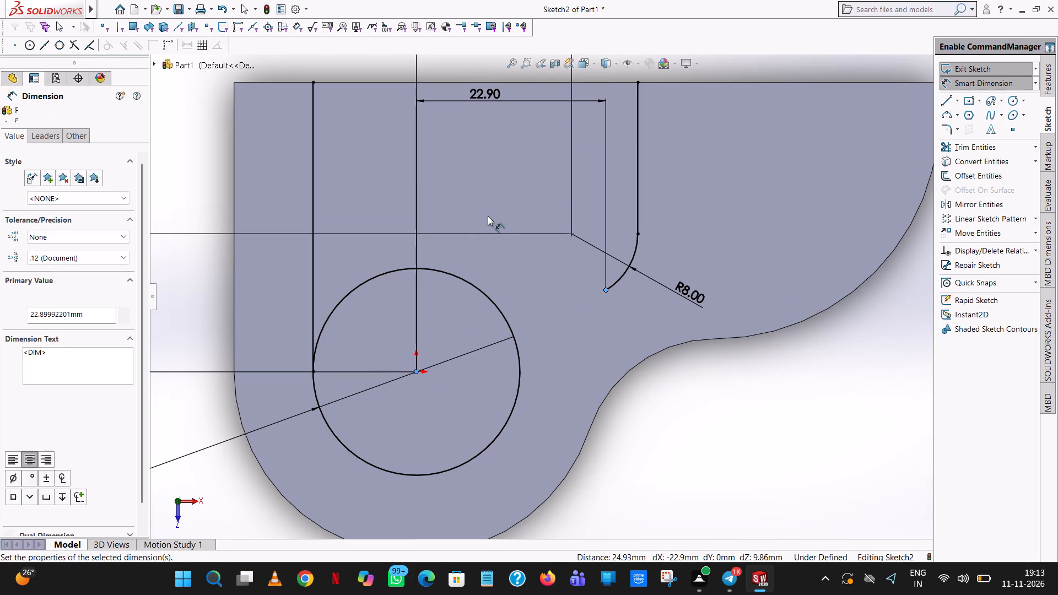
{"action": "left_click", "coordinate": [438, 84]}
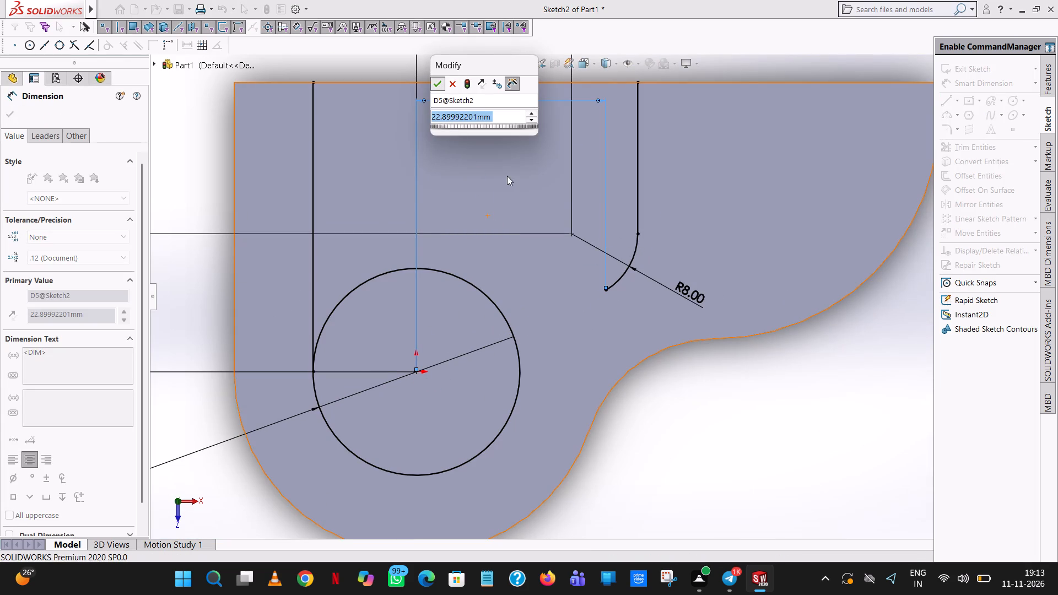
{"action": "left_click", "coordinate": [758, 450]}
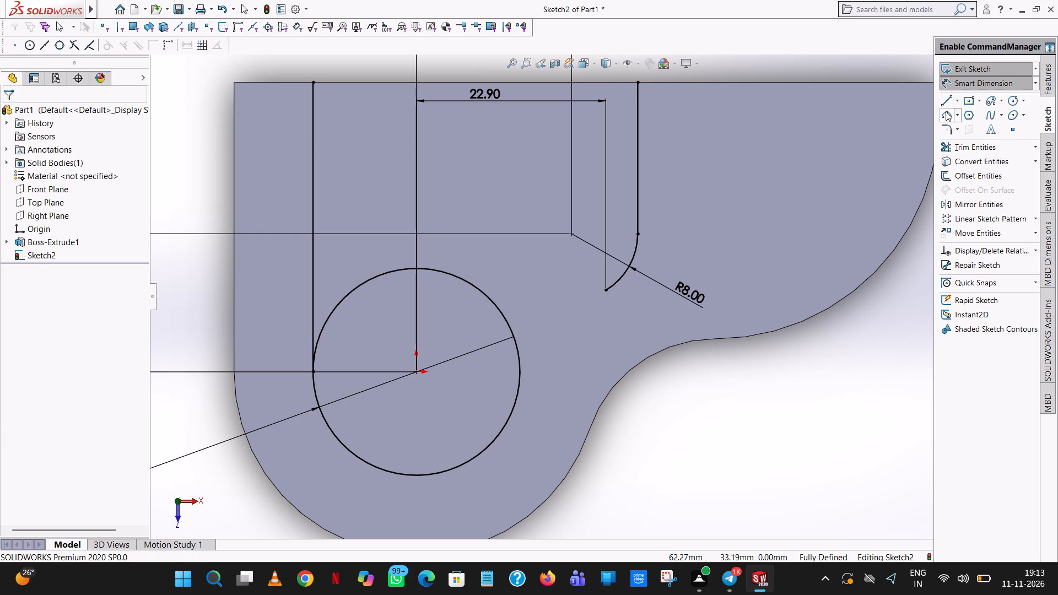
Draw a three-point arc from the circle's edge to the fillet arc's free endpoint and set its radius to 16 mm.
{"action": "left_click", "coordinate": [946, 111]}
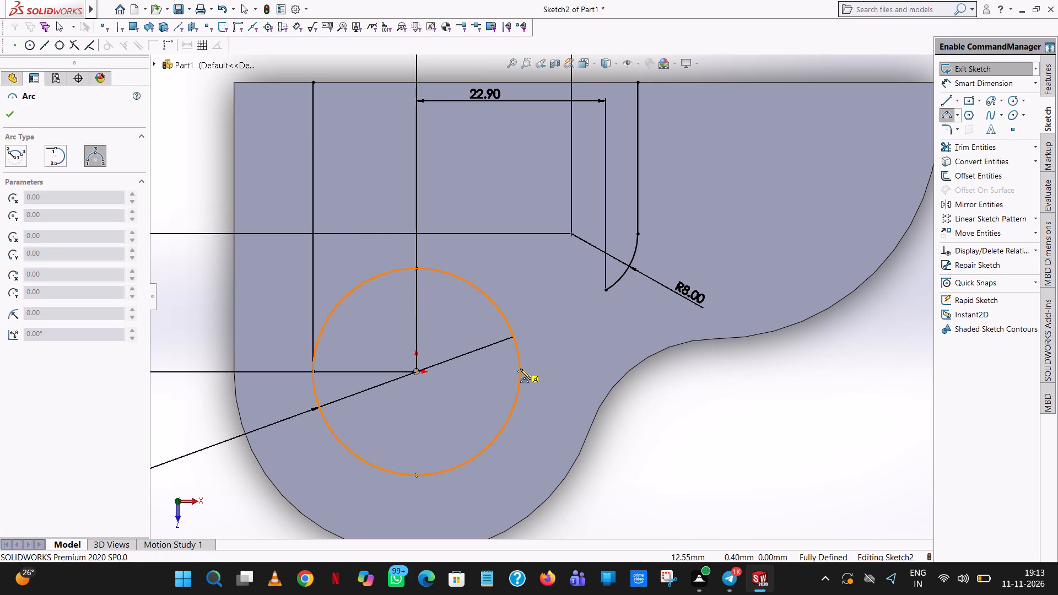
{"action": "left_click", "coordinate": [520, 365]}
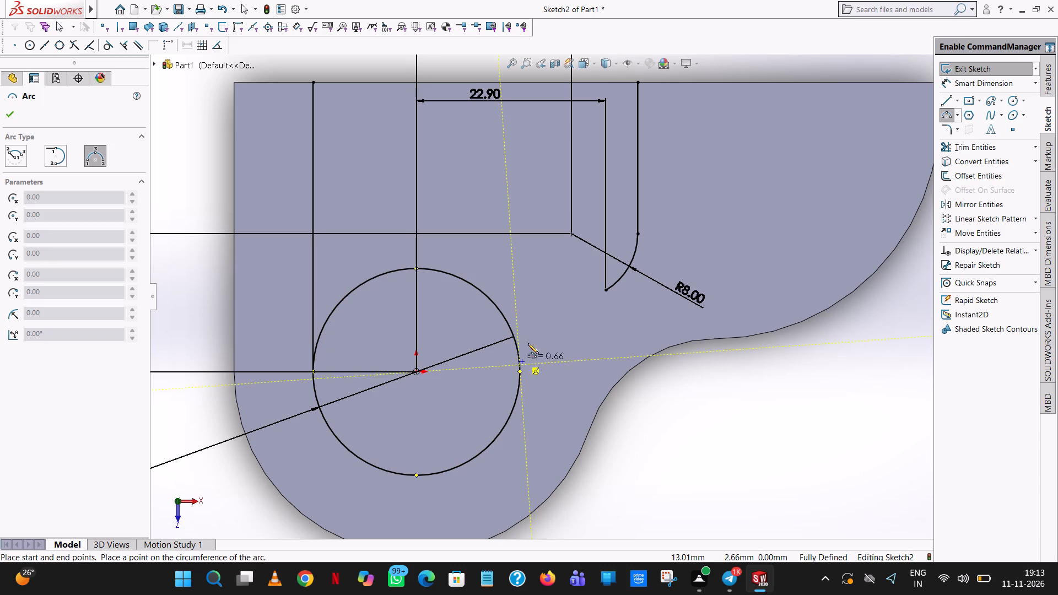
{"action": "left_click", "coordinate": [603, 290]}
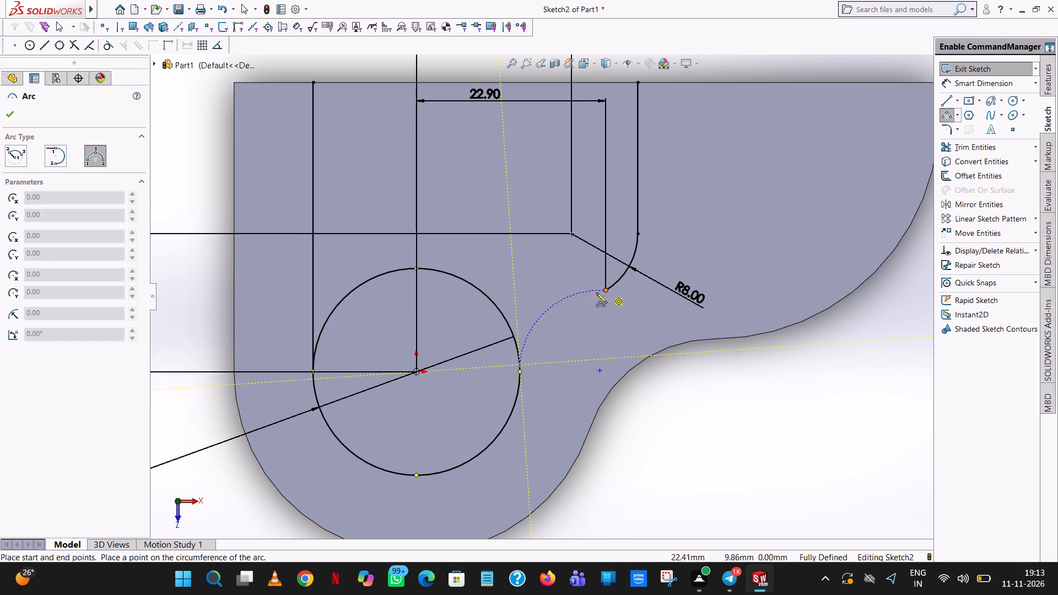
{"action": "left_click", "coordinate": [545, 313]}
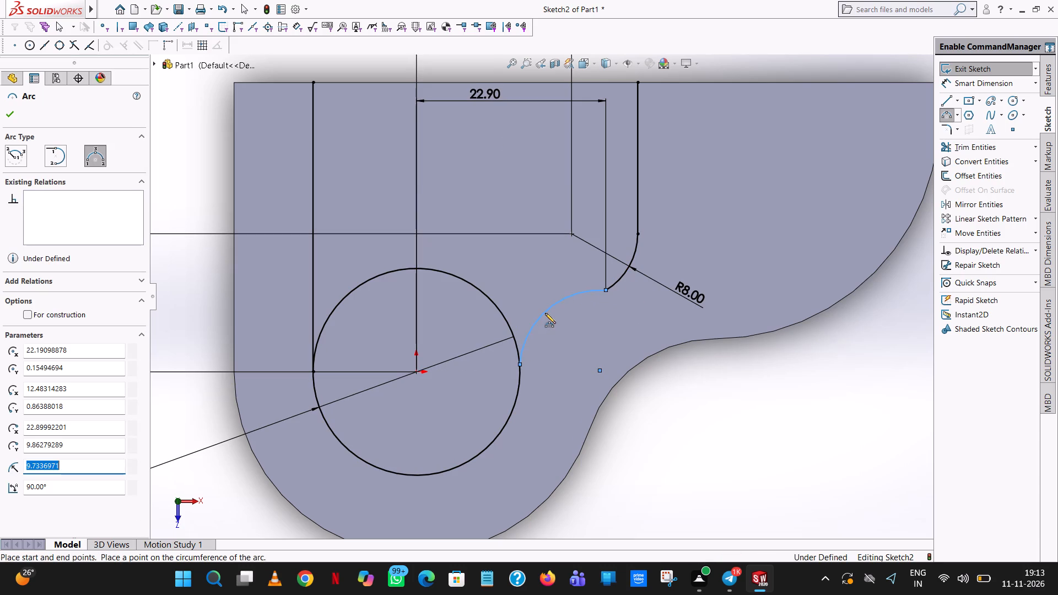
{"action": "type", "text": "16"}
{"action": "key", "text": "Return"}
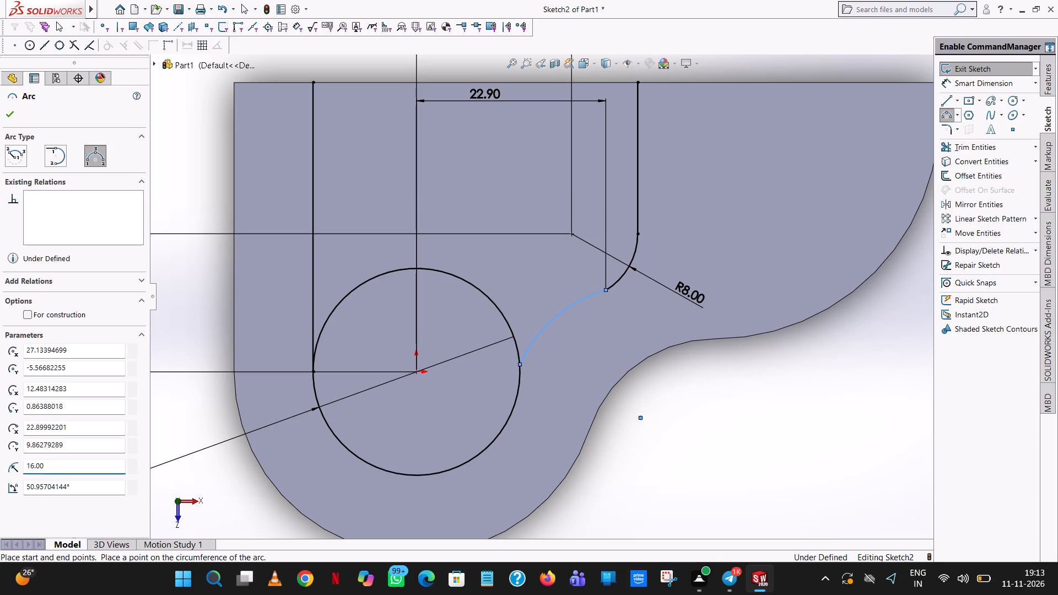
{"action": "left_click", "coordinate": [6, 111]}
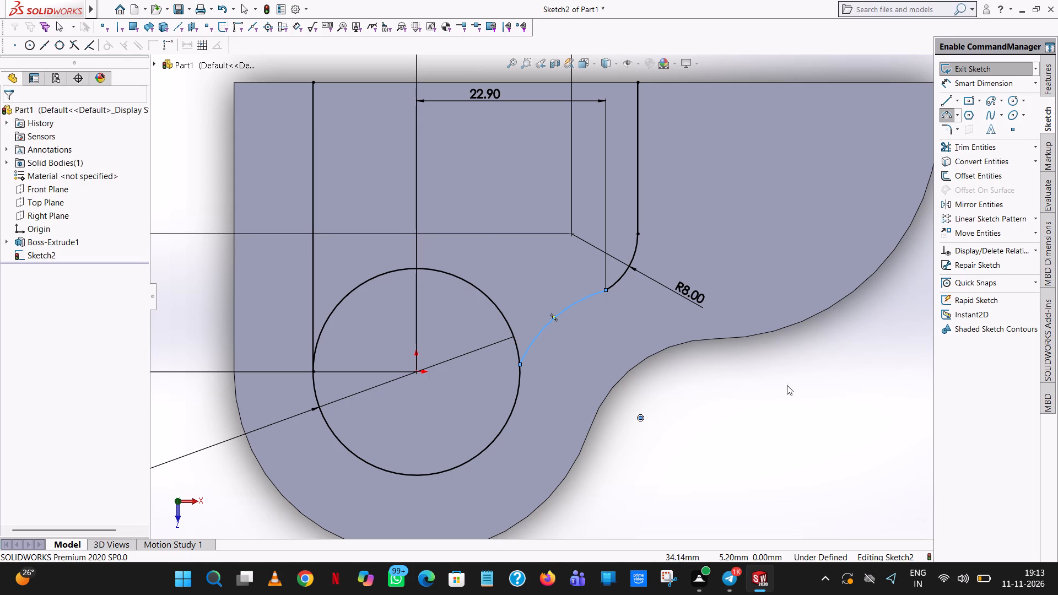
Trim away the upper portion of the circle between the straight side line and the 16 mm arc.
{"action": "left_click", "coordinate": [823, 426]}
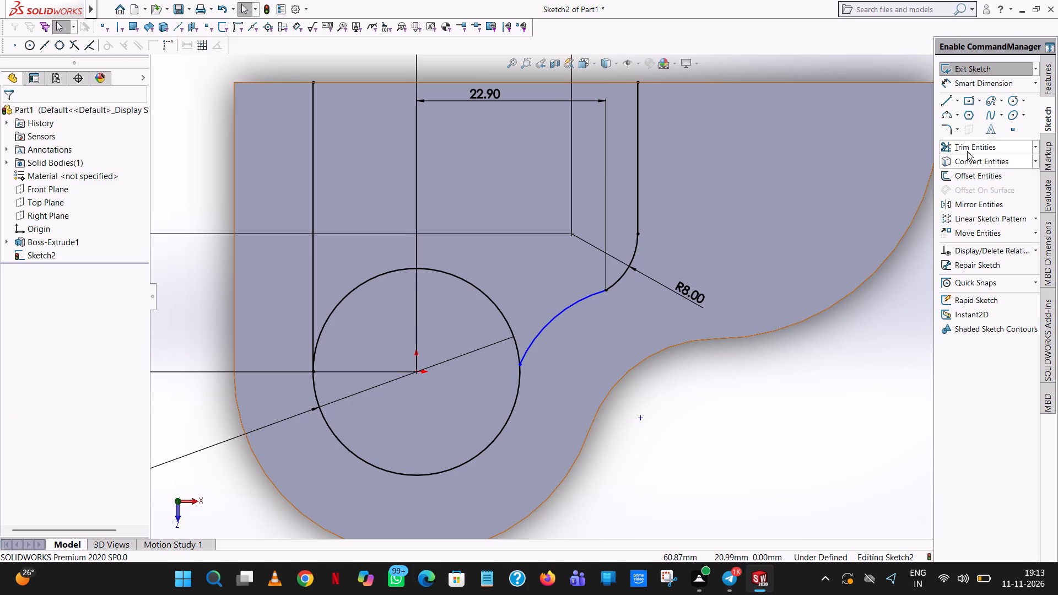
{"action": "left_click", "coordinate": [967, 151]}
{"action": "left_click", "coordinate": [419, 269]}
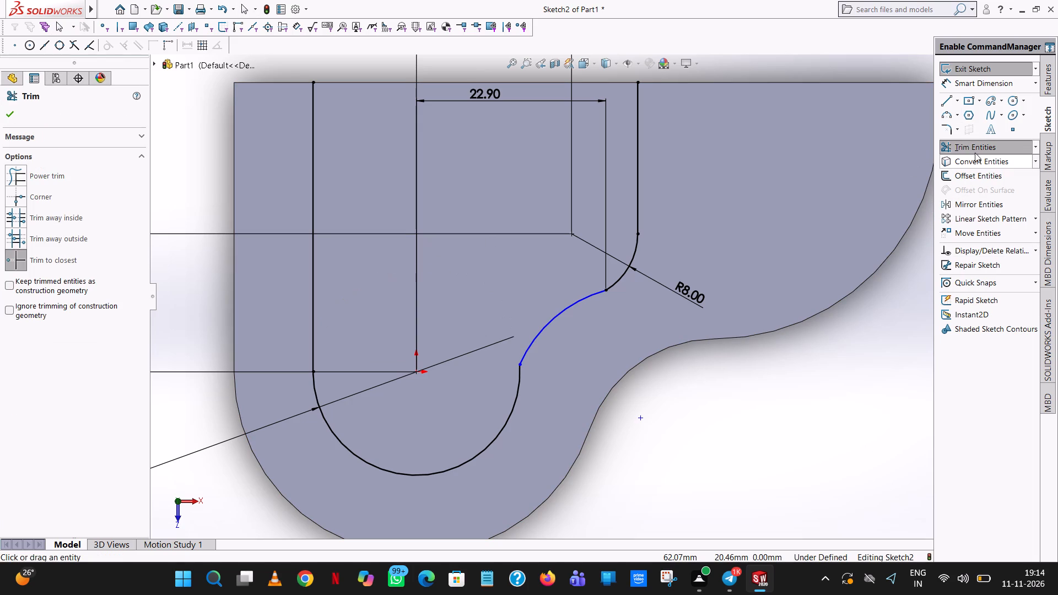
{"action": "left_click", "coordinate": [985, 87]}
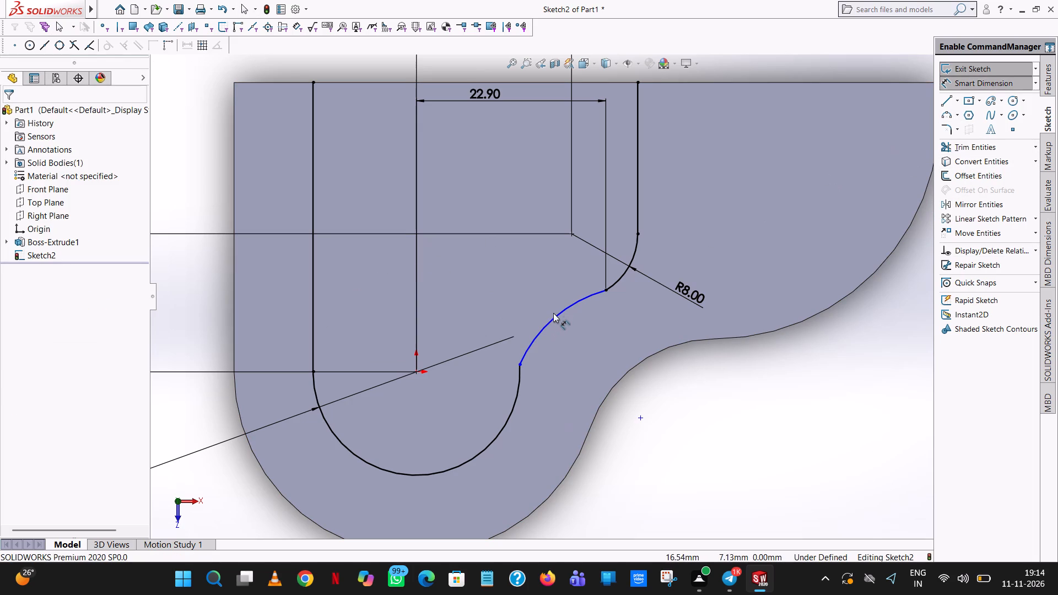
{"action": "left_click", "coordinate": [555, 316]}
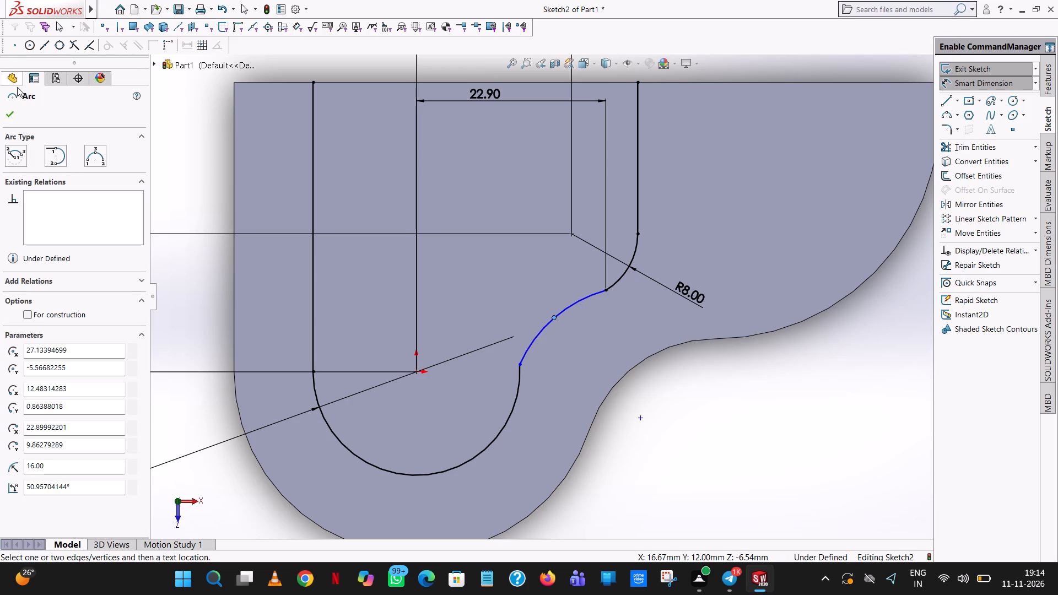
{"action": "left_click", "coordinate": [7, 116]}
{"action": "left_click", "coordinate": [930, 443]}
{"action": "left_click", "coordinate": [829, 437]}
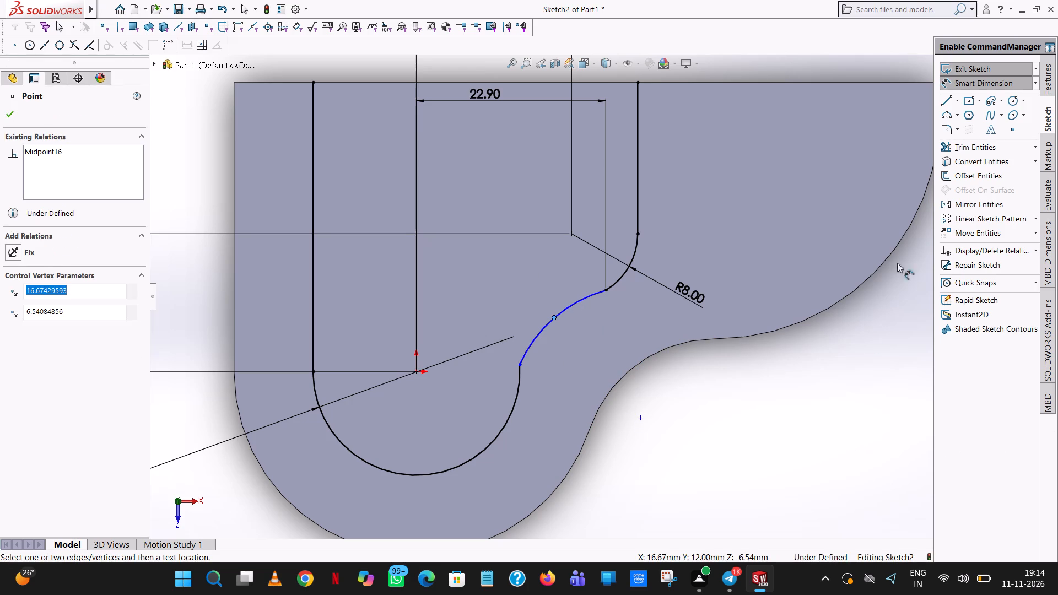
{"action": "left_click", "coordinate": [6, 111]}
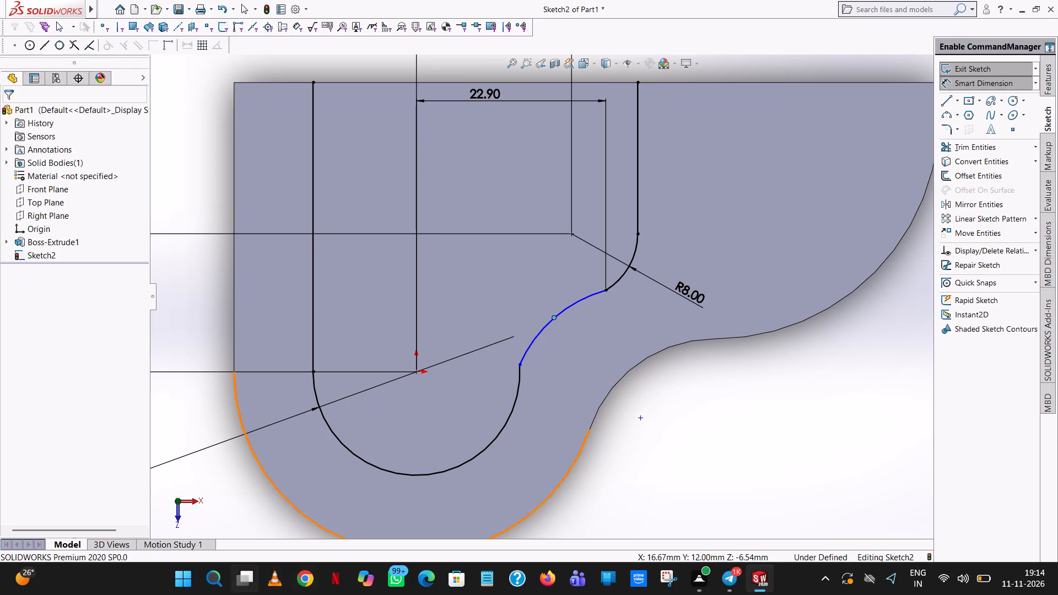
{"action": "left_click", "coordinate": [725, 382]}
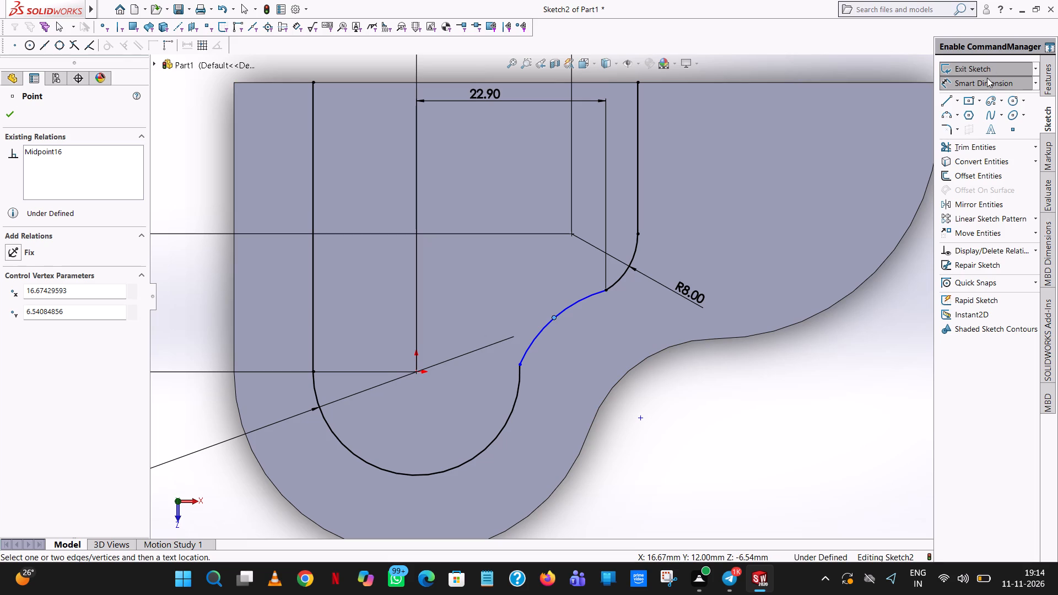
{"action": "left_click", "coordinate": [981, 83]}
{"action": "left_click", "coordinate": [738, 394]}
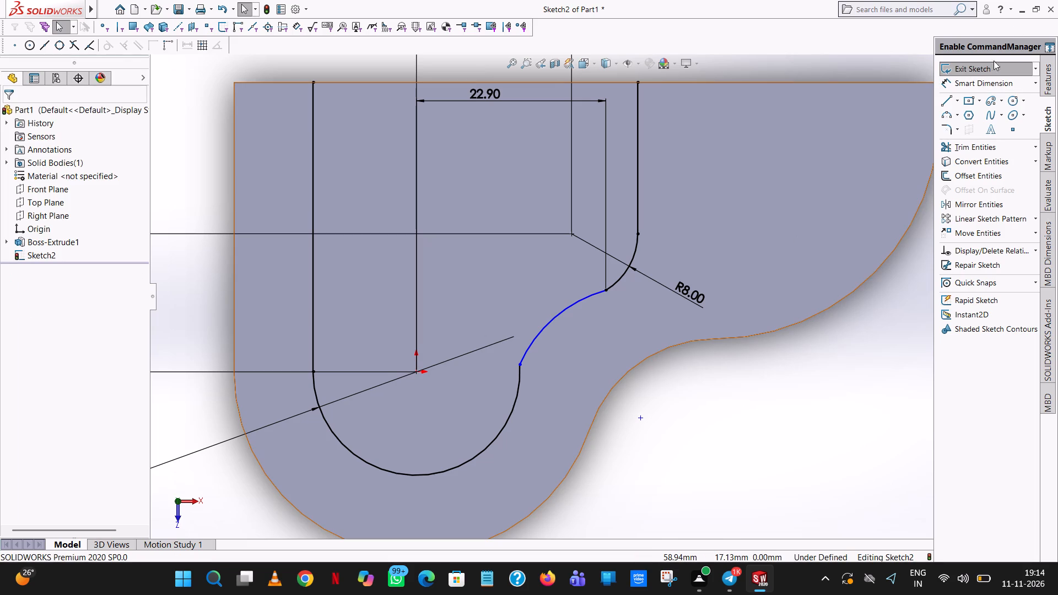
Add a radius dimension of 16 mm to the arc joining the circle and the 8 mm fillet arc.
{"action": "left_click", "coordinate": [985, 86]}
{"action": "left_click", "coordinate": [569, 307]}
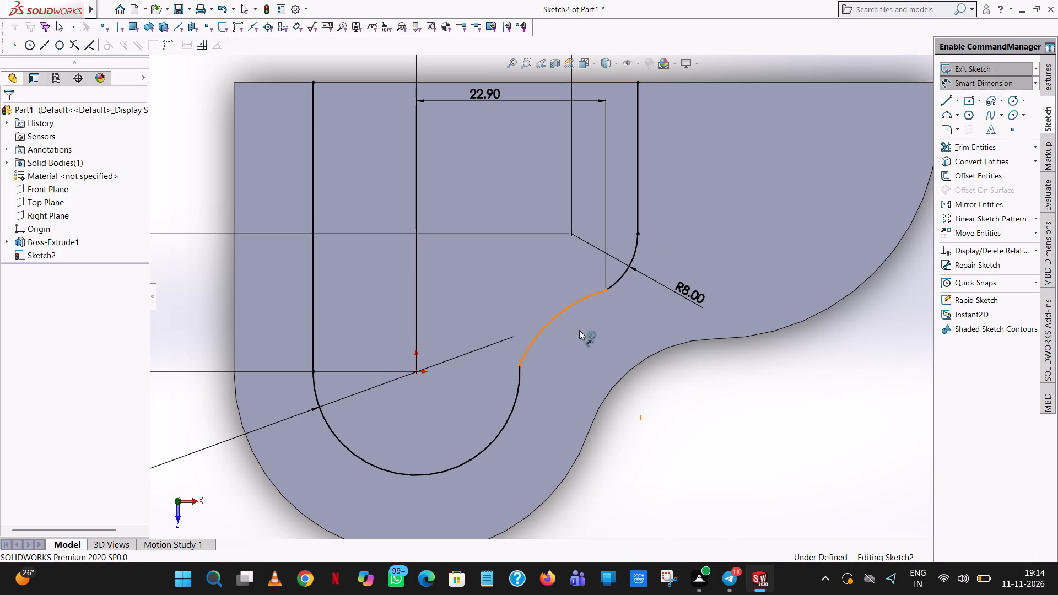
{"action": "left_click", "coordinate": [667, 459]}
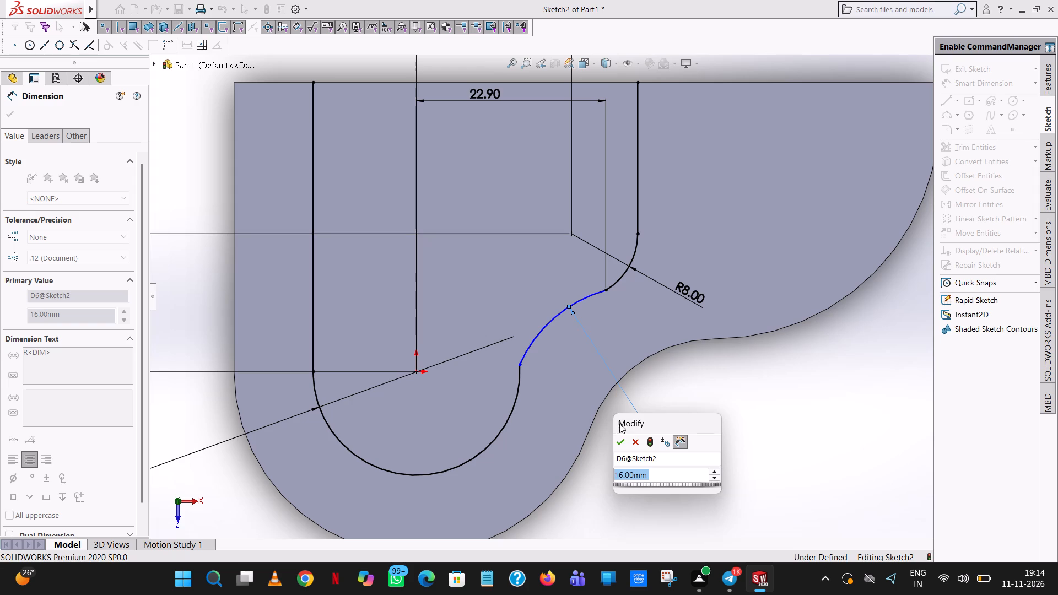
{"action": "left_click", "coordinate": [618, 440]}
{"action": "left_click", "coordinate": [792, 431]}
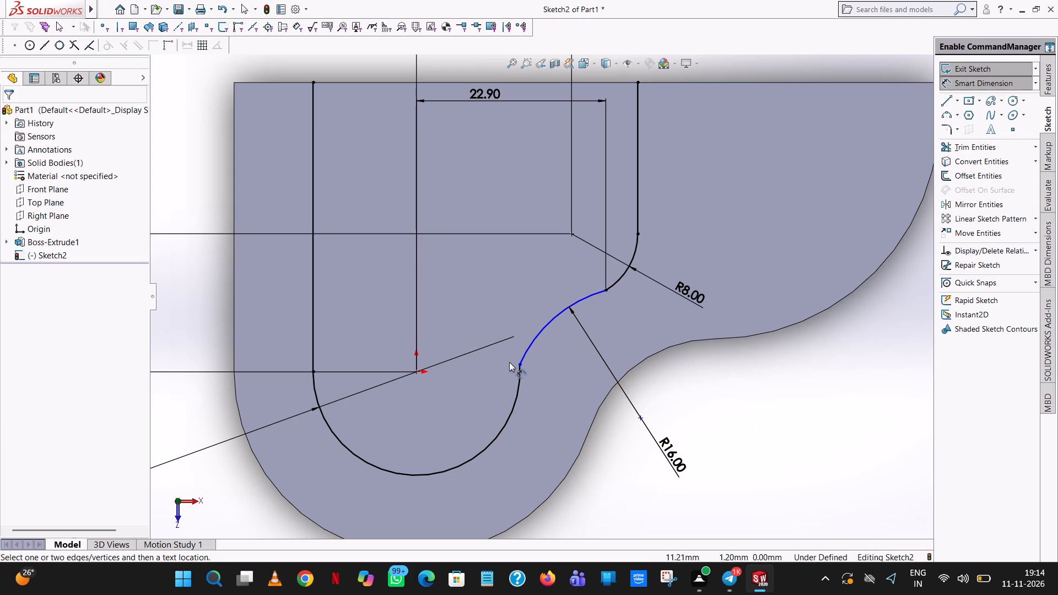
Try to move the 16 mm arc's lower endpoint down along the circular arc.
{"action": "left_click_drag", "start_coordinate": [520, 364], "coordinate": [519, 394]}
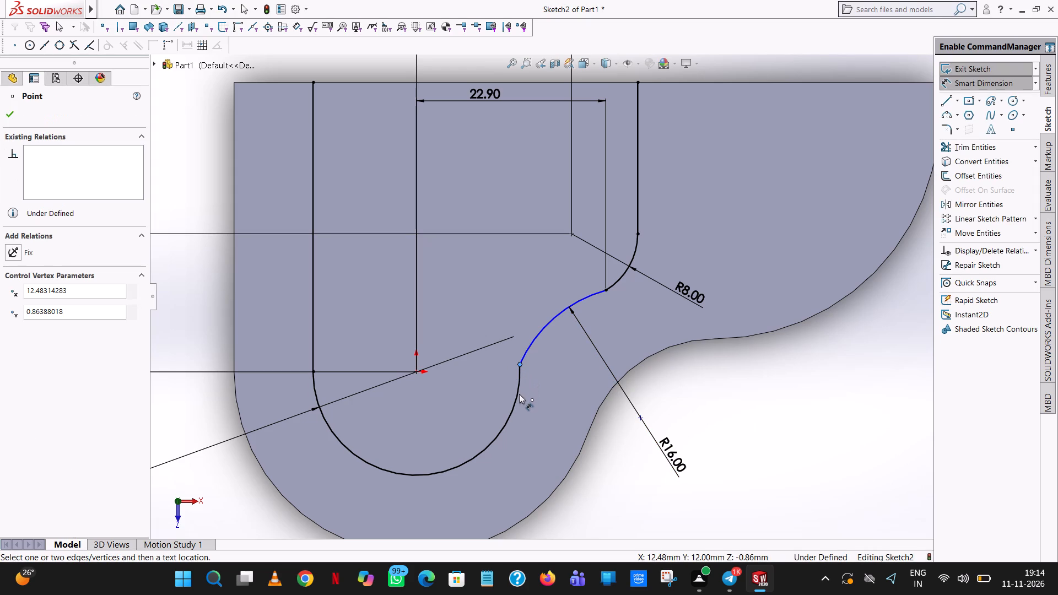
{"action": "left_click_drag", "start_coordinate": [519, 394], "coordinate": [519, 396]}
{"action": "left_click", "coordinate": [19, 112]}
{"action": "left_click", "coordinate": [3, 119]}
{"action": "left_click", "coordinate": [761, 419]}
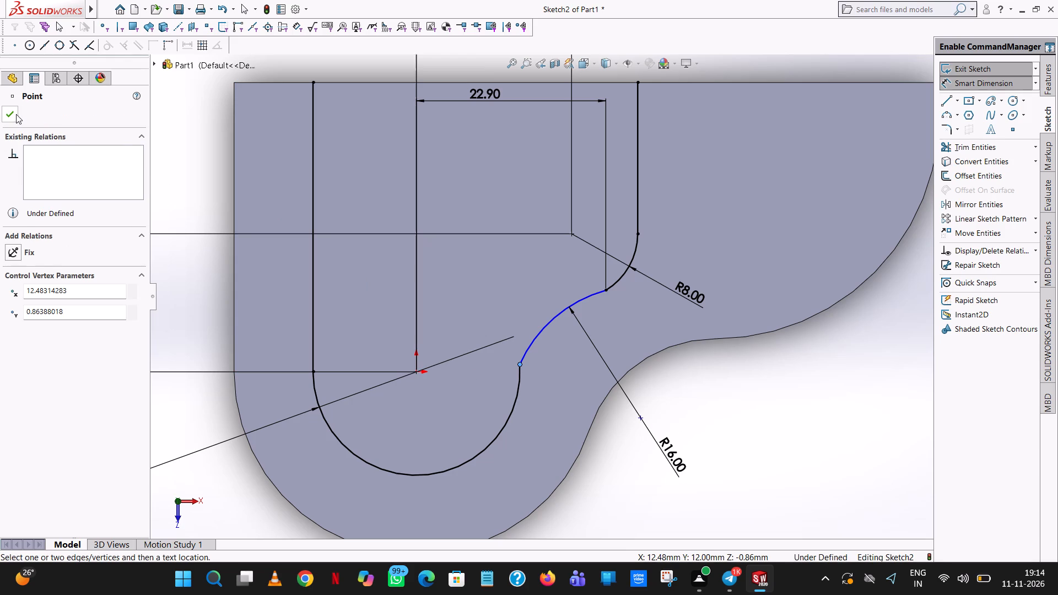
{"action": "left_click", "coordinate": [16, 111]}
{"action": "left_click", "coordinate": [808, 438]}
Dimension the horizontal distance between the 16 mm arc's lower endpoint and its centre, keeping the current value.
{"action": "scroll", "coordinate": [550, 381], "scroll_direction": "down", "scroll_amount": 4}
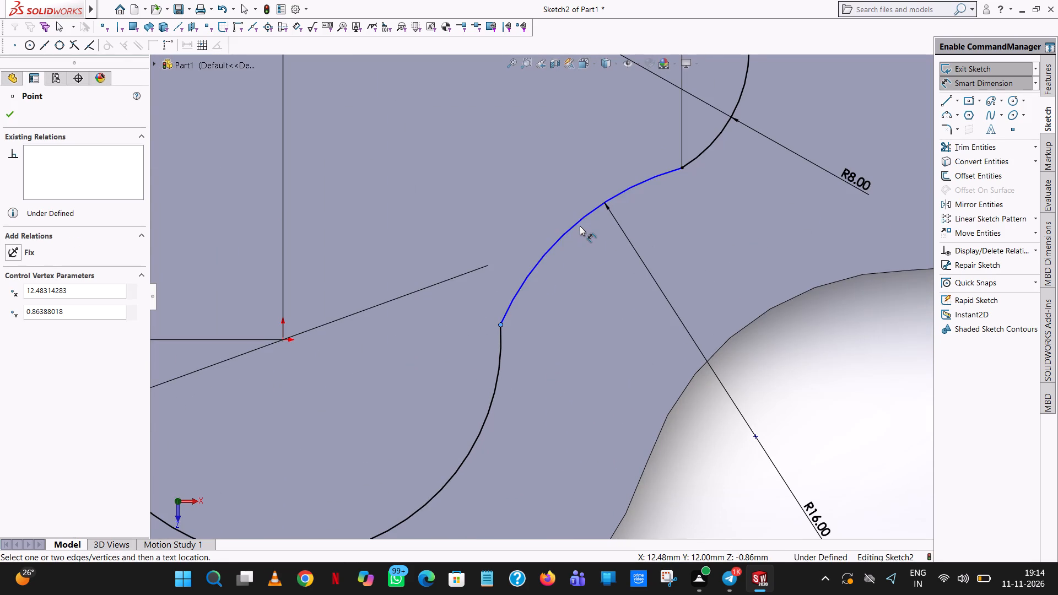
{"action": "left_click", "coordinate": [580, 226]}
{"action": "left_click", "coordinate": [581, 221]}
{"action": "scroll", "coordinate": [569, 223], "scroll_direction": "up", "scroll_amount": 9}
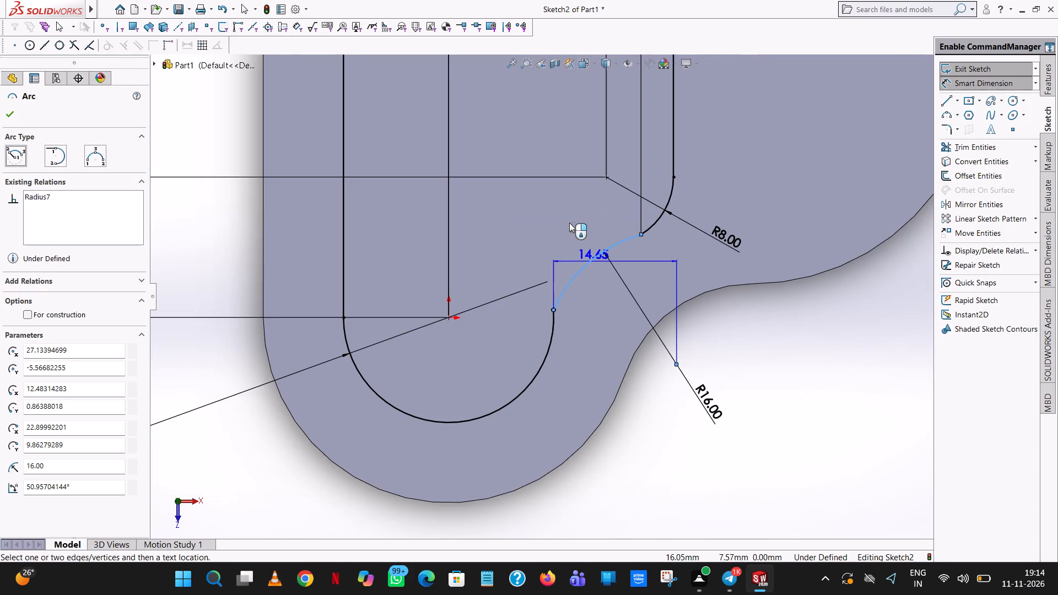
{"action": "left_click", "coordinate": [667, 450]}
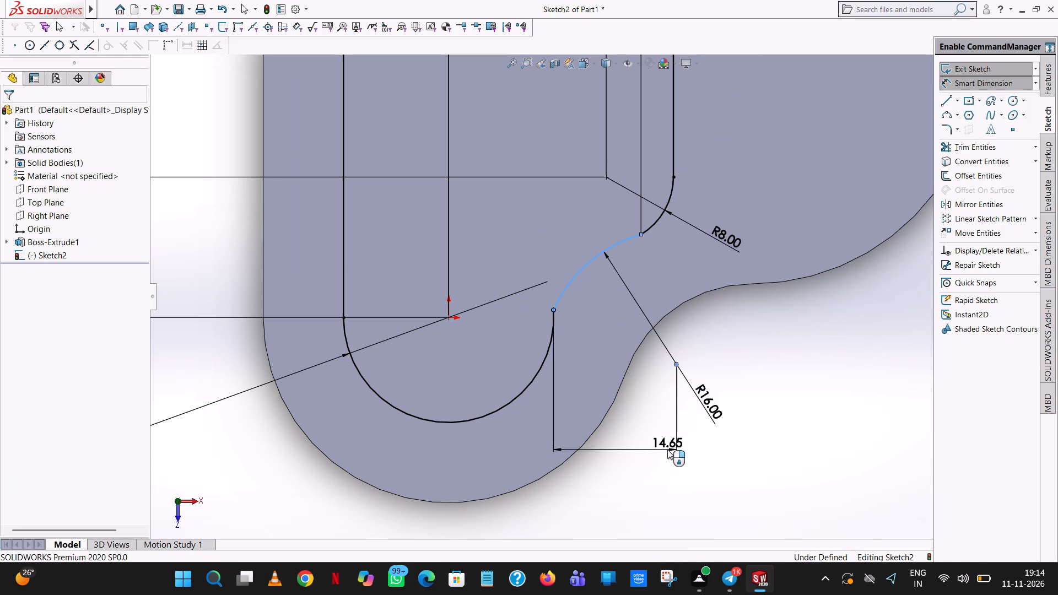
{"action": "left_click", "coordinate": [618, 436]}
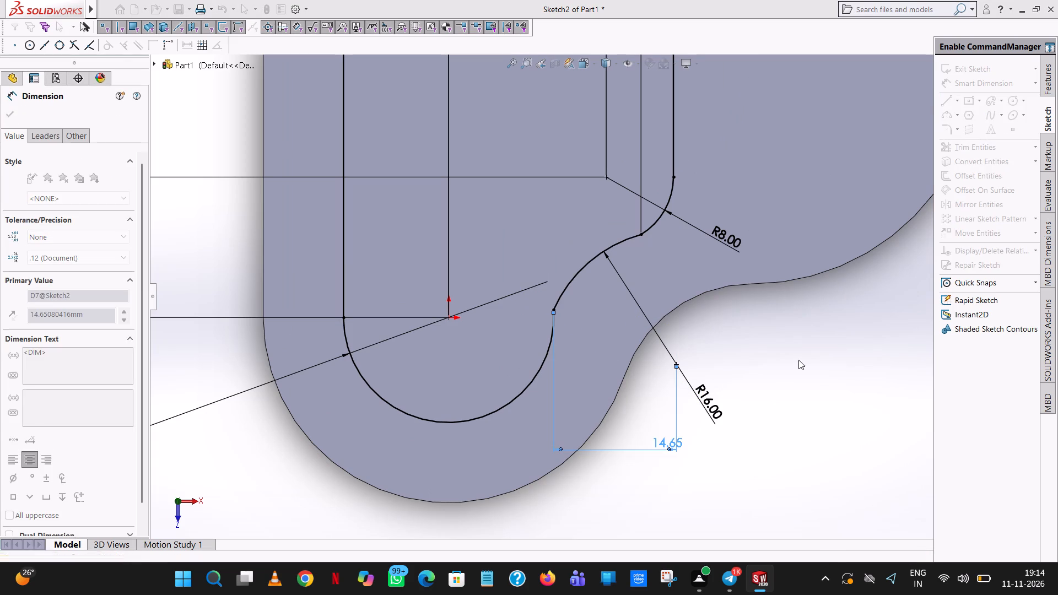
{"action": "left_click", "coordinate": [799, 359]}
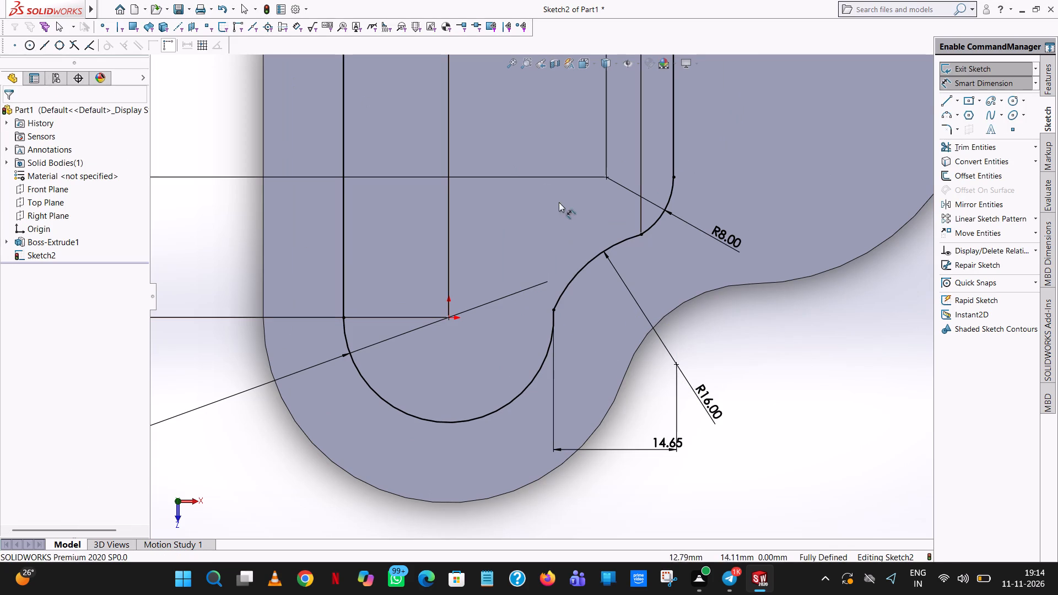
{"action": "left_click", "coordinate": [977, 85]}
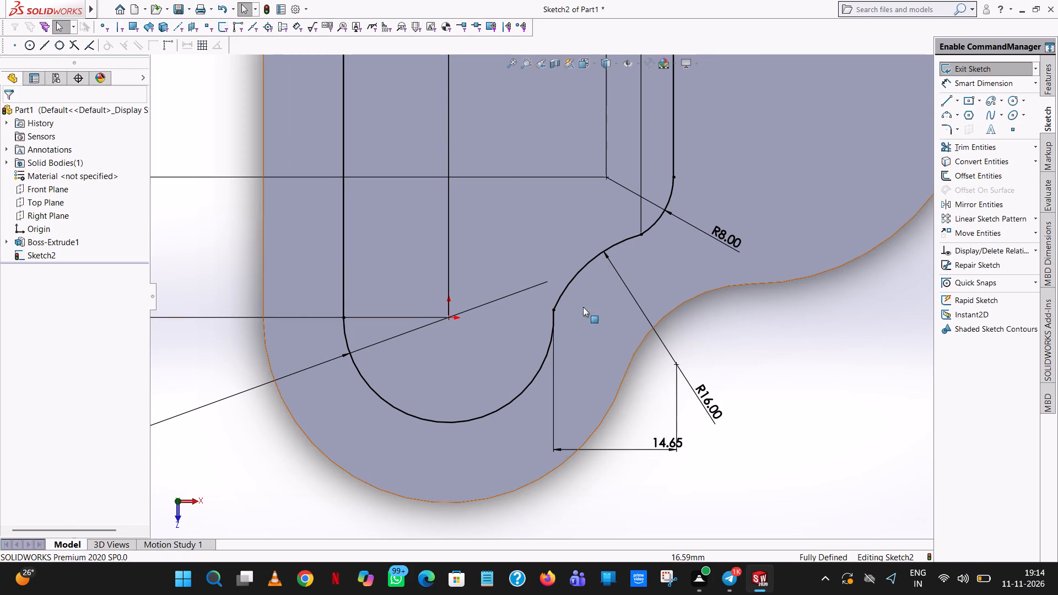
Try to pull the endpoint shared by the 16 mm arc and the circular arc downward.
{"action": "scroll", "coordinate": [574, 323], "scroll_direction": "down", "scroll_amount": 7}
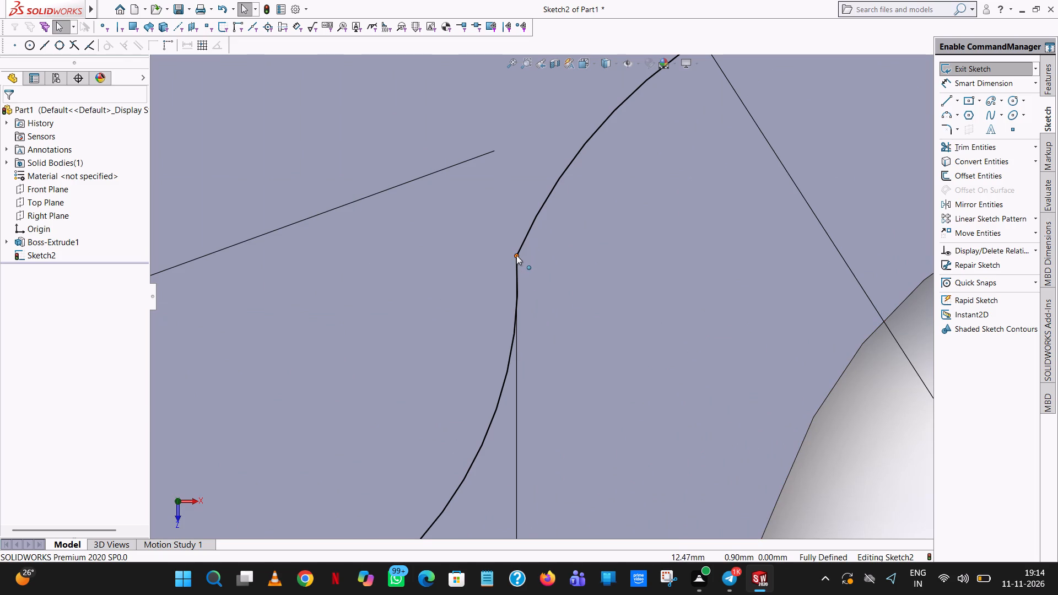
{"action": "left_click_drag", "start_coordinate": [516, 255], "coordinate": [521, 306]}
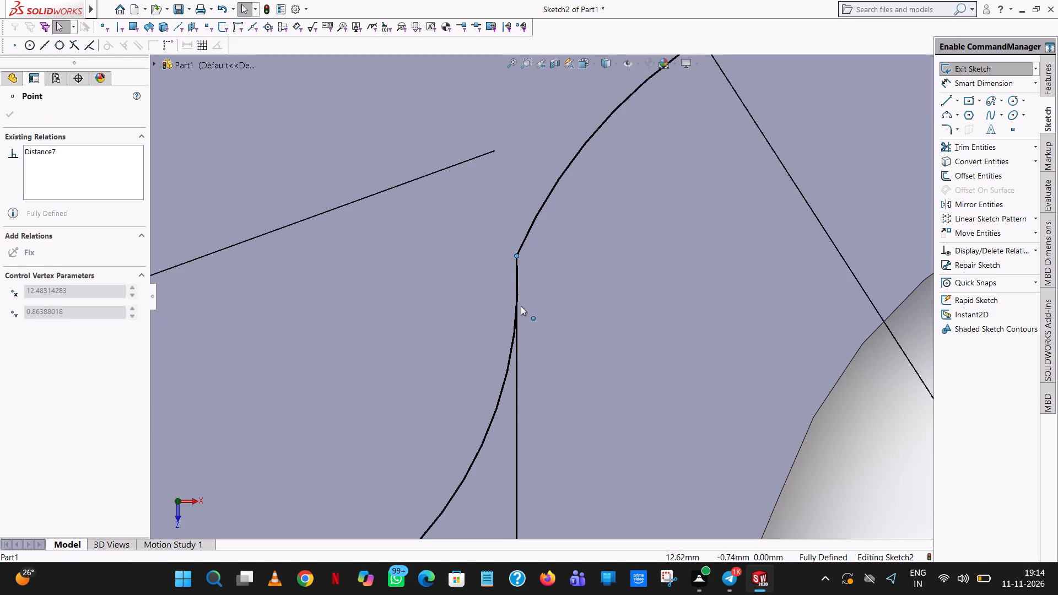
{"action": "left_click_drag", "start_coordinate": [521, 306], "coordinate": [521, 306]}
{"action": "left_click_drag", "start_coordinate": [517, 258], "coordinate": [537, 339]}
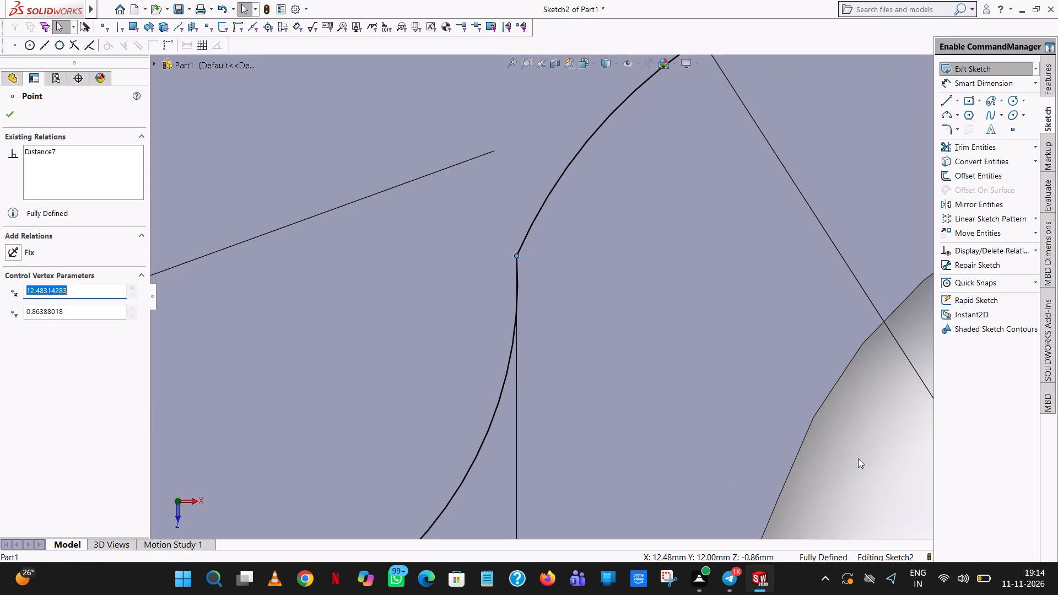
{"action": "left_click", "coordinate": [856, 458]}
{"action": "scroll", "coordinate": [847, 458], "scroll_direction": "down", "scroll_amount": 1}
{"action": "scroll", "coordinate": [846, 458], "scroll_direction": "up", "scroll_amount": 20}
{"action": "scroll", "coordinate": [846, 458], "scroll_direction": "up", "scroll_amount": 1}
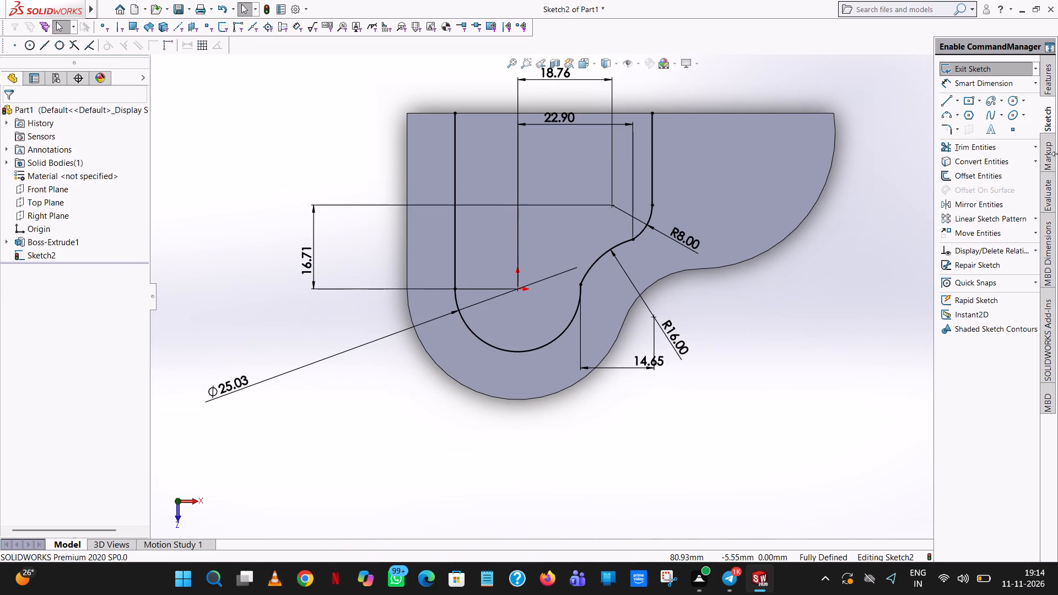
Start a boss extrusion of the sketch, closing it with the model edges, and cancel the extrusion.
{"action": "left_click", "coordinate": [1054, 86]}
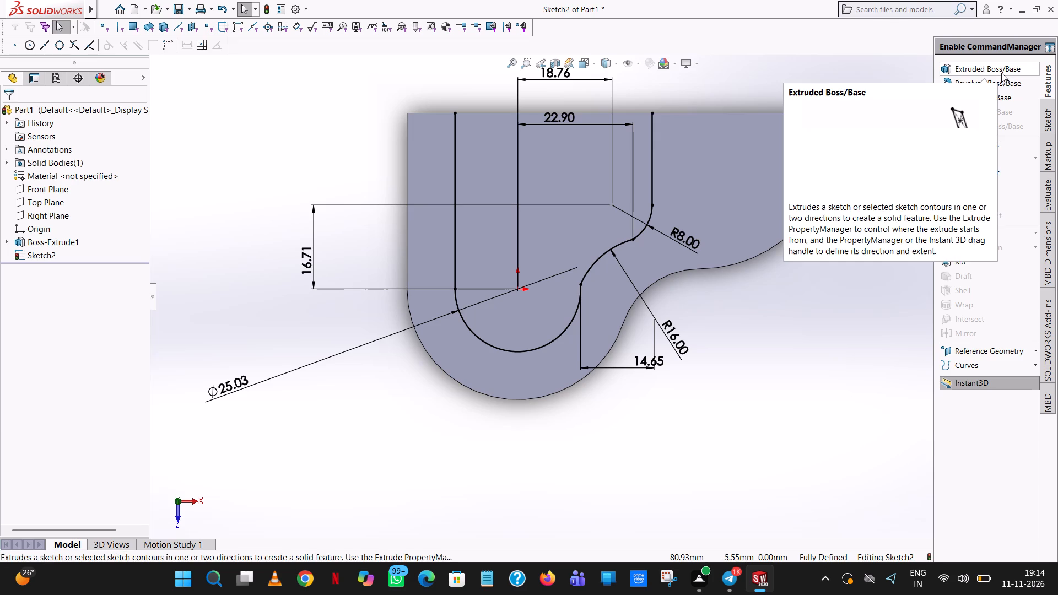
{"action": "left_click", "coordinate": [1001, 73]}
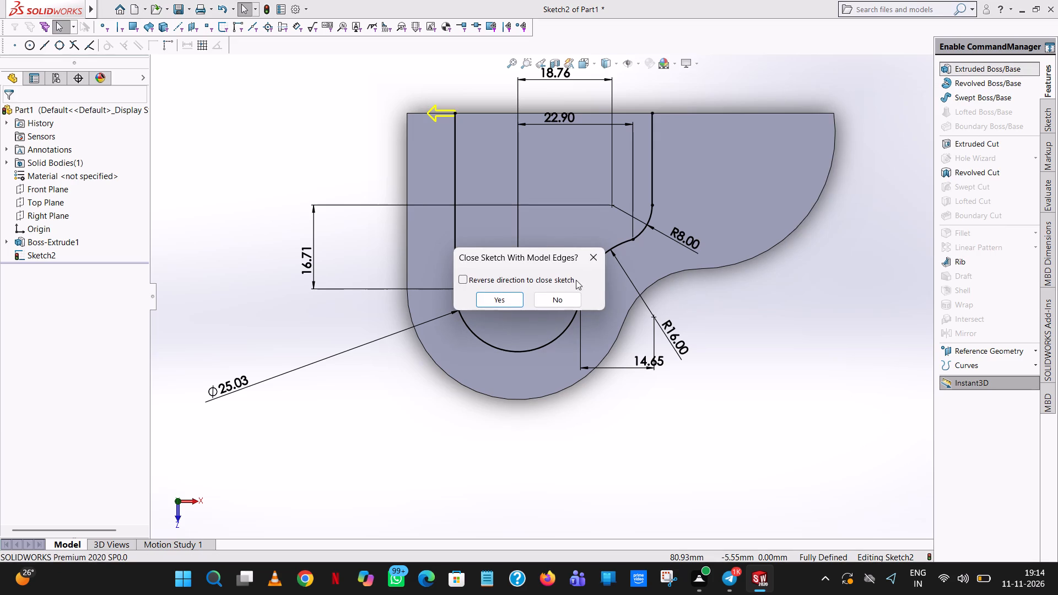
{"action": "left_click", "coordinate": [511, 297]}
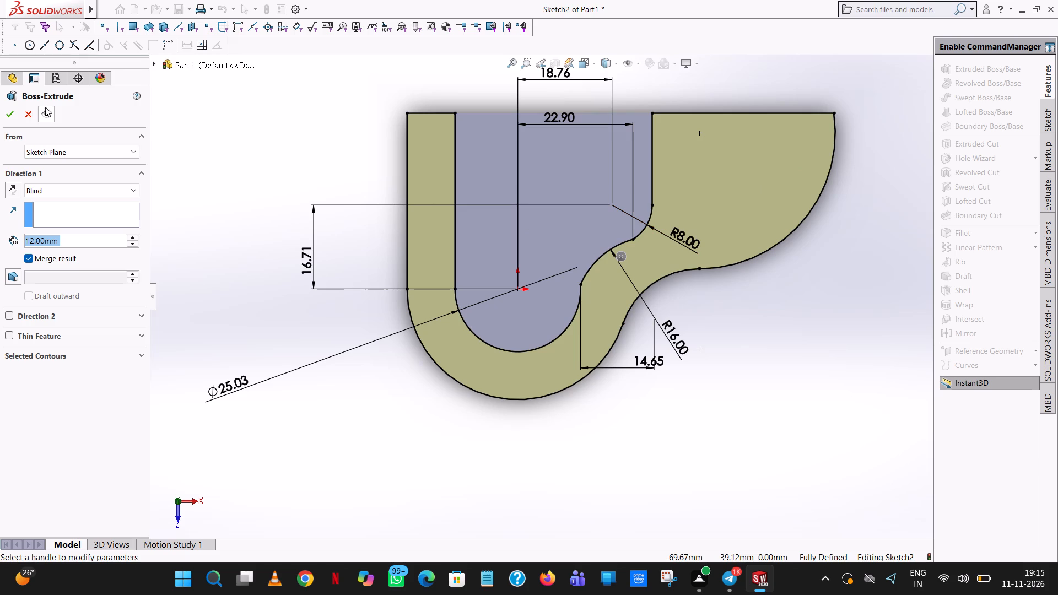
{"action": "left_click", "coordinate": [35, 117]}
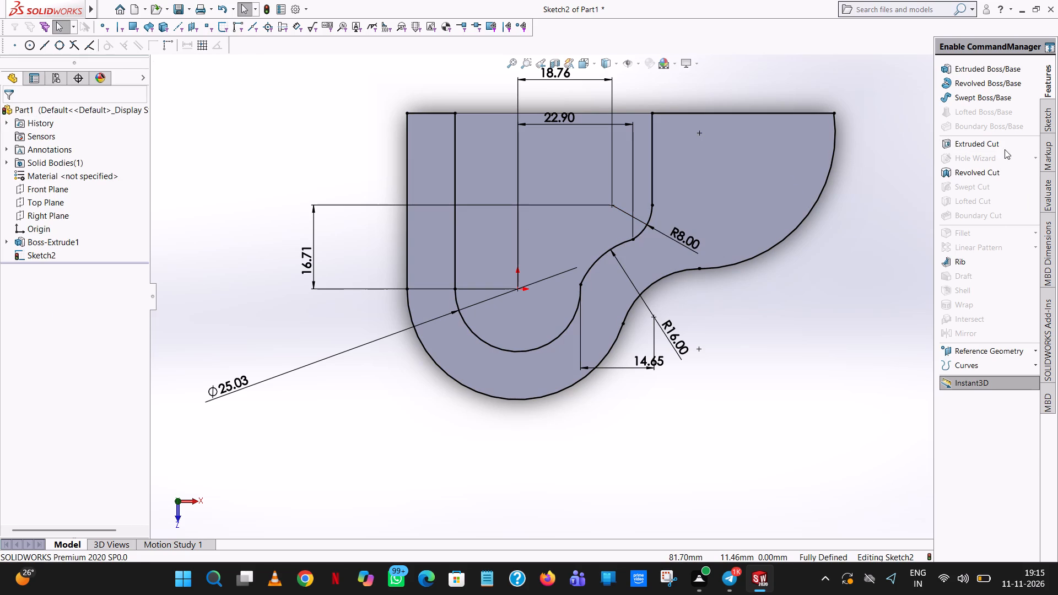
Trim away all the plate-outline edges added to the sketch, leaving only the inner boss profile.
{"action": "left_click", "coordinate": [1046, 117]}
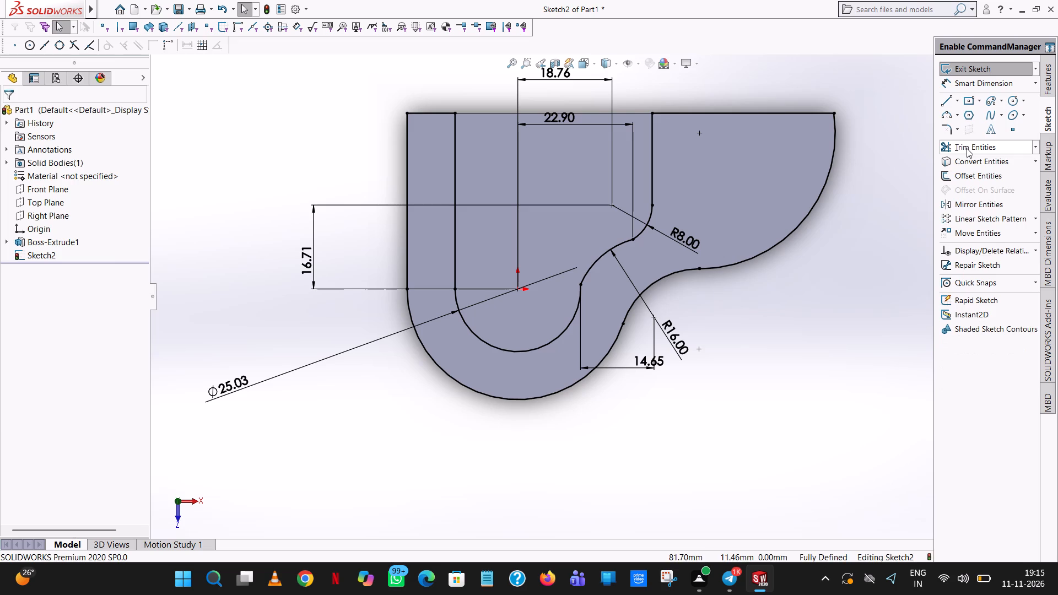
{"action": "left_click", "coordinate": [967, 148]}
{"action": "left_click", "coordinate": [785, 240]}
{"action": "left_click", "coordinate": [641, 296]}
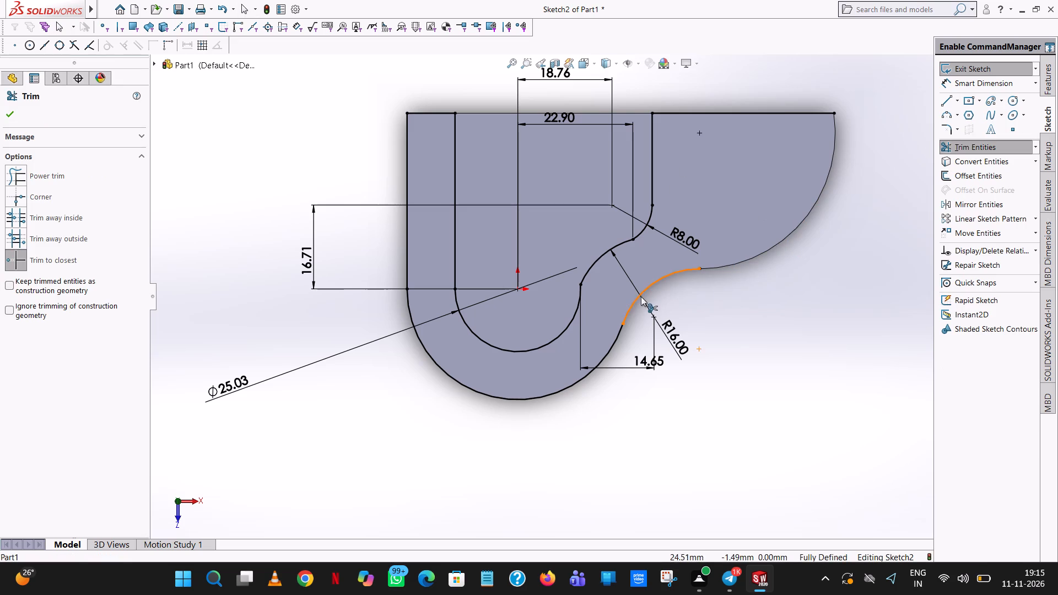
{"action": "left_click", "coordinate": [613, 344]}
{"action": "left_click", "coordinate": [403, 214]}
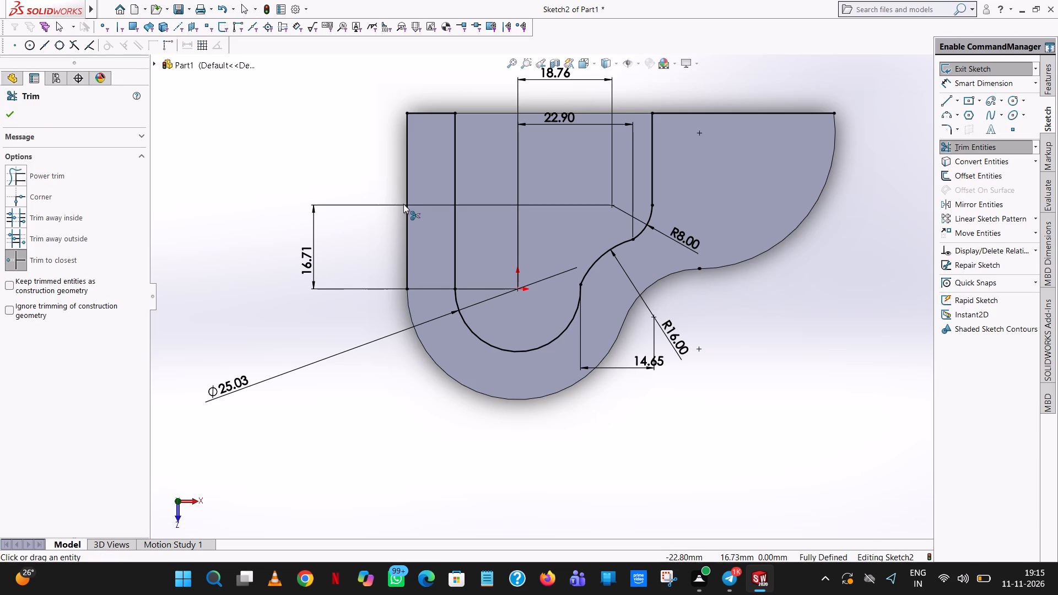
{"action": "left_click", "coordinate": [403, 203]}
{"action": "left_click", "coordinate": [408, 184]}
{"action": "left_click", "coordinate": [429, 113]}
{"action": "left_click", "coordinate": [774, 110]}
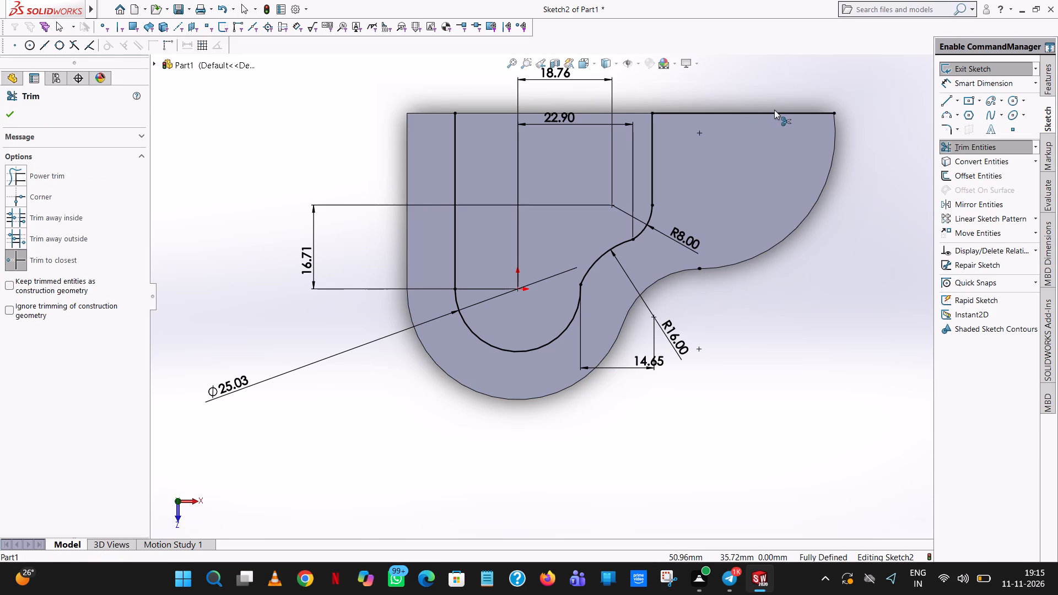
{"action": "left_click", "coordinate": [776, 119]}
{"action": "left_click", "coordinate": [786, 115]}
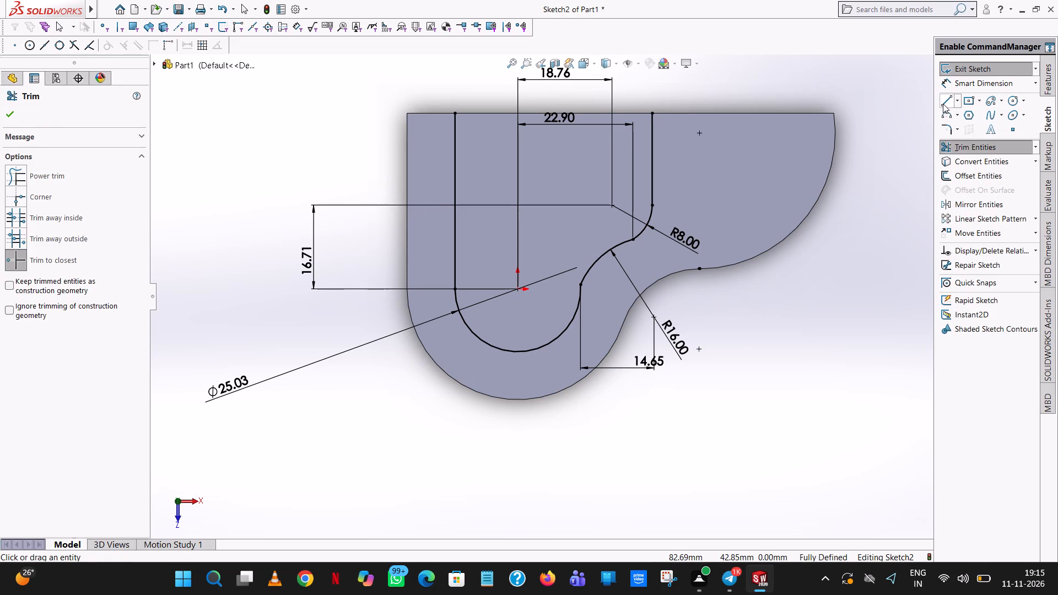
Draw a horizontal line along the plate's straight edge joining the open ends of the profile's two vertical lines.
{"action": "left_click", "coordinate": [943, 104]}
{"action": "left_click", "coordinate": [453, 113]}
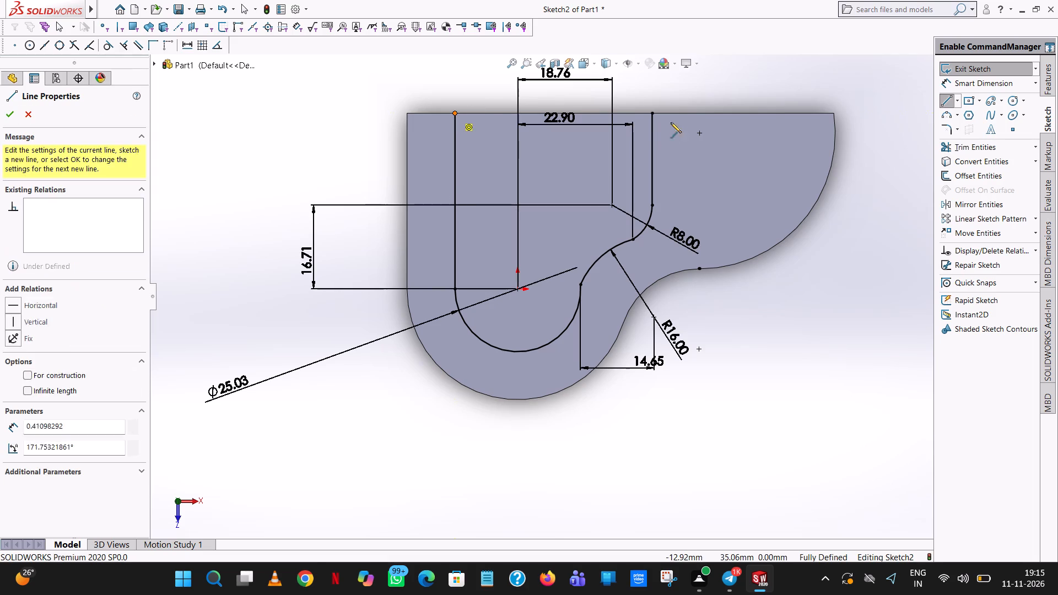
{"action": "left_click", "coordinate": [651, 113]}
{"action": "right_click", "coordinate": [650, 113]}
{"action": "left_click", "coordinate": [685, 123]}
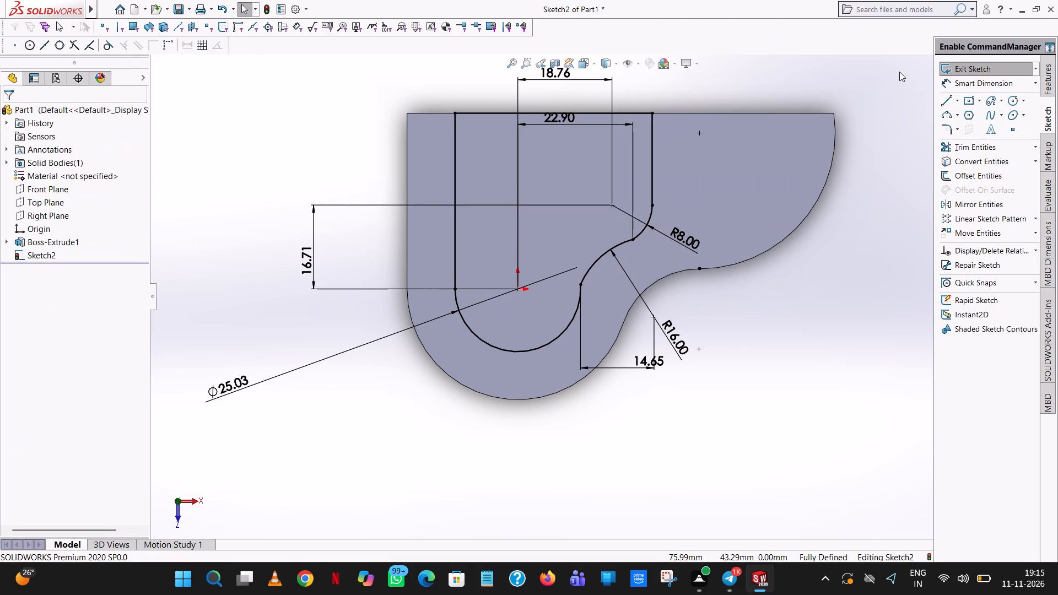
Extrude the closed inner profile region as a 7 mm blind boss on the base plate.
{"action": "left_click", "coordinate": [1045, 83]}
{"action": "left_click", "coordinate": [985, 72]}
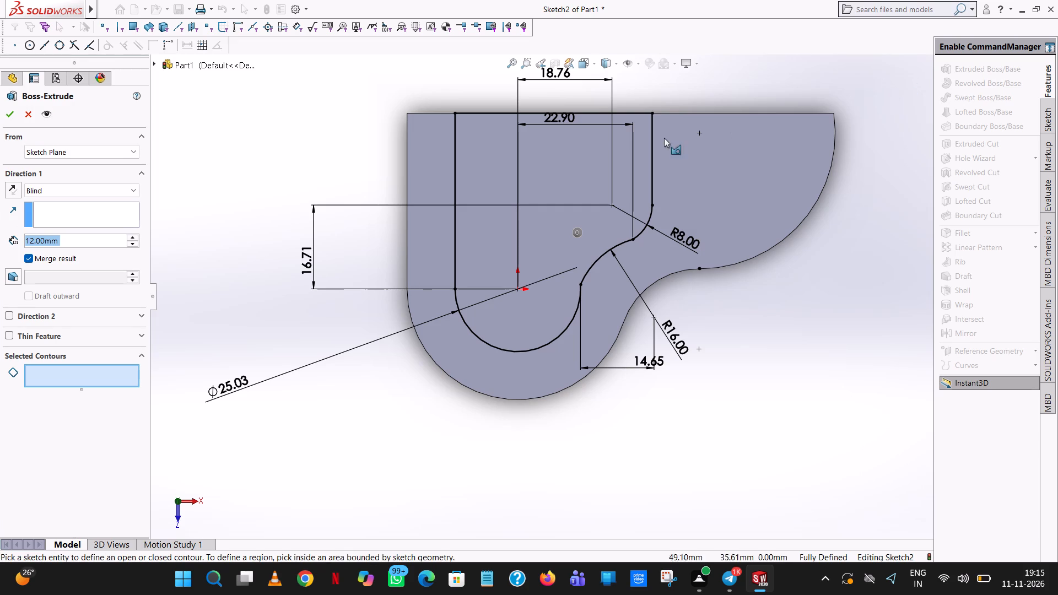
{"action": "left_click", "coordinate": [565, 161]}
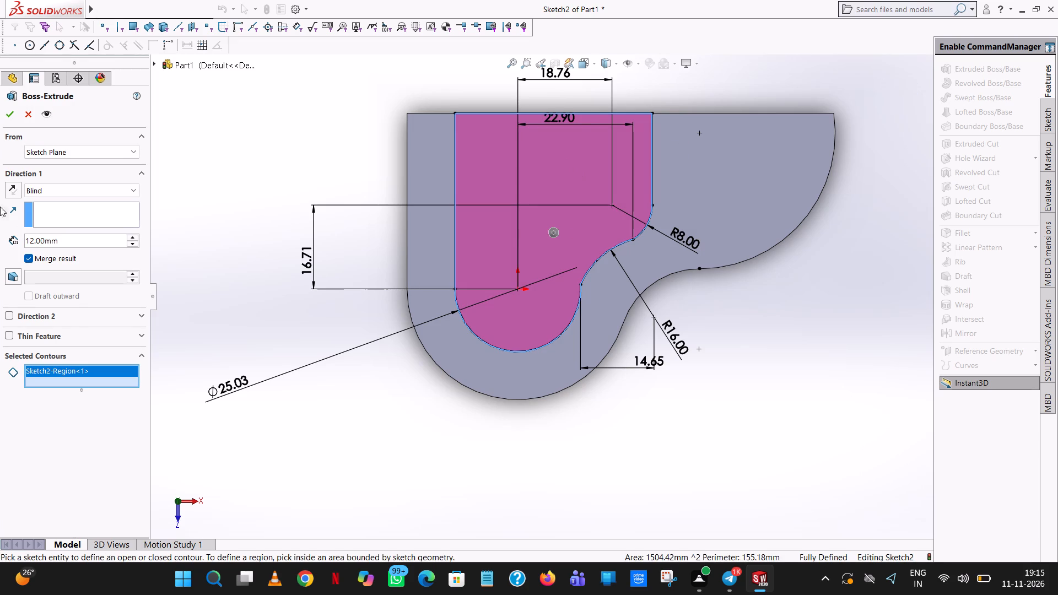
{"action": "middle_click_drag", "start_coordinate": [280, 433], "coordinate": [314, 304]}
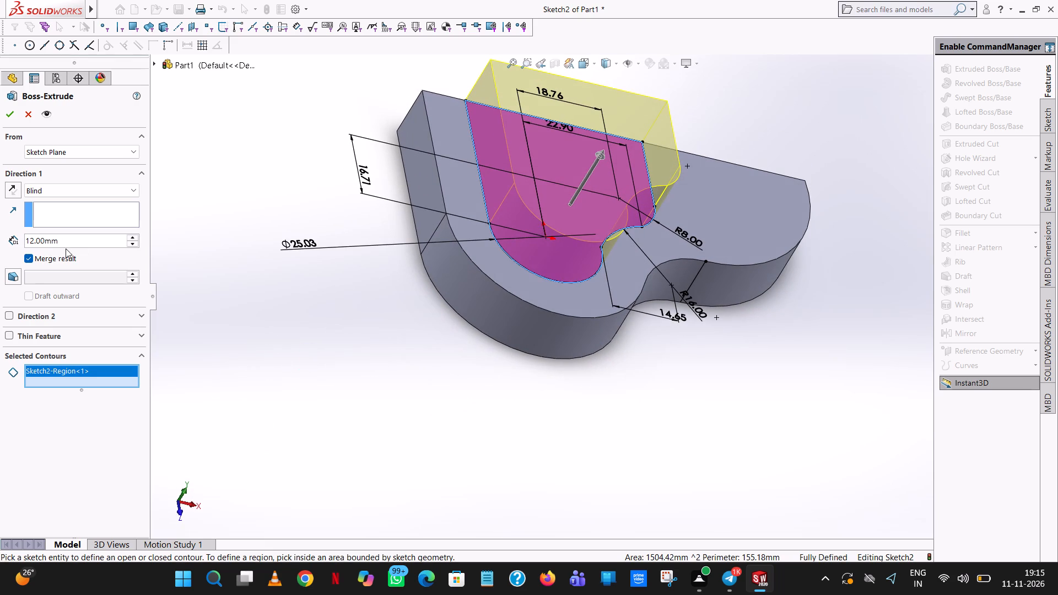
{"action": "double_click", "coordinate": [68, 247]}
{"action": "key", "text": "7"}
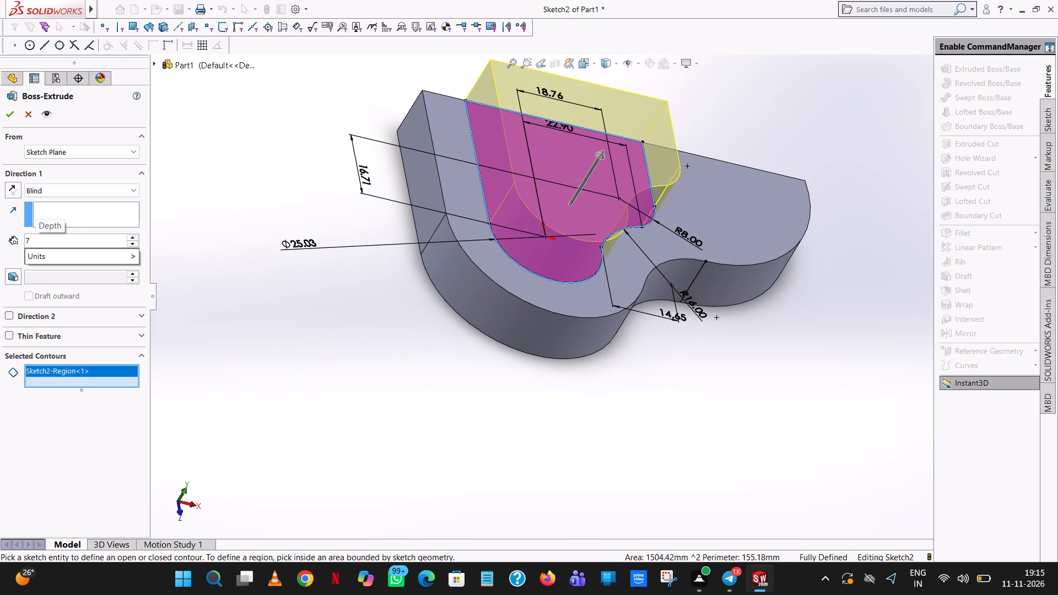
{"action": "key", "text": "Return"}
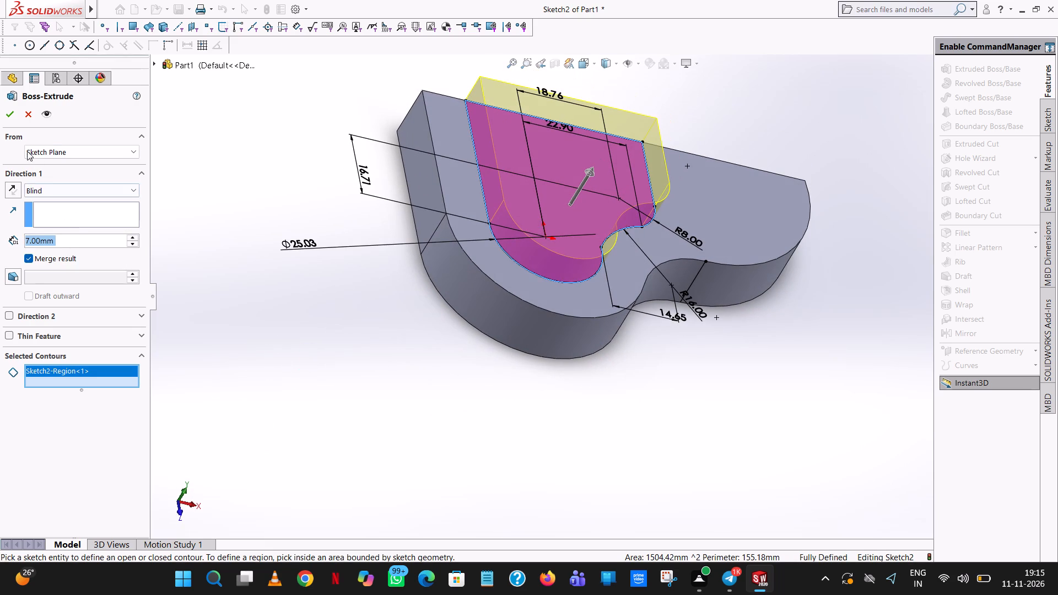
{"action": "left_click", "coordinate": [14, 114]}
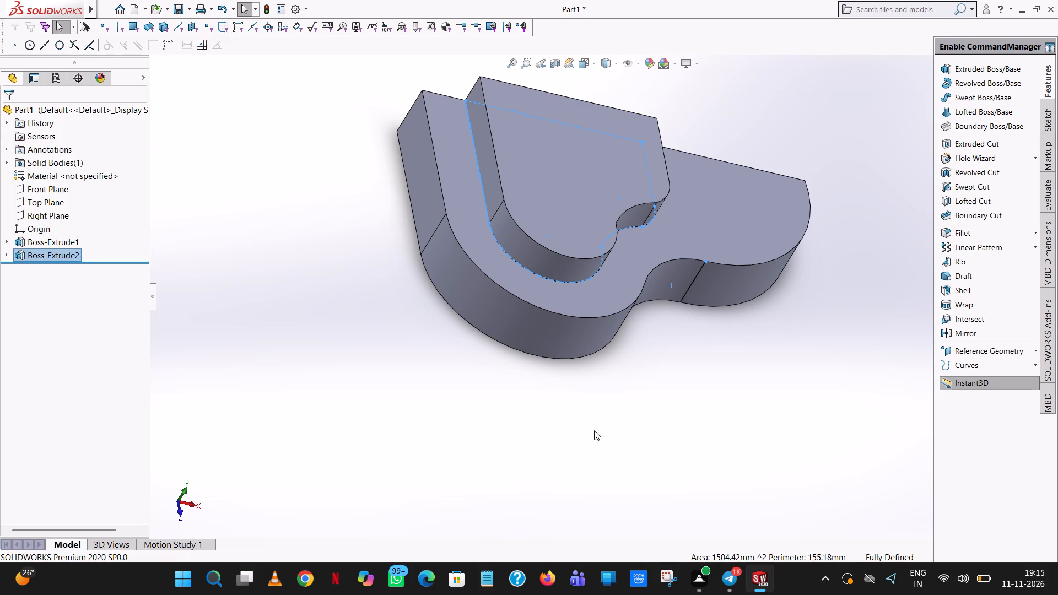
{"action": "left_click", "coordinate": [630, 424]}
Start a boss-extrude sketch on the raised boss's top face and draw a 12.5 mm radius circle centred on the origin.
{"action": "middle_click_drag", "start_coordinate": [724, 356], "coordinate": [717, 415]}
{"action": "scroll", "coordinate": [725, 401], "scroll_direction": "down", "scroll_amount": 1}
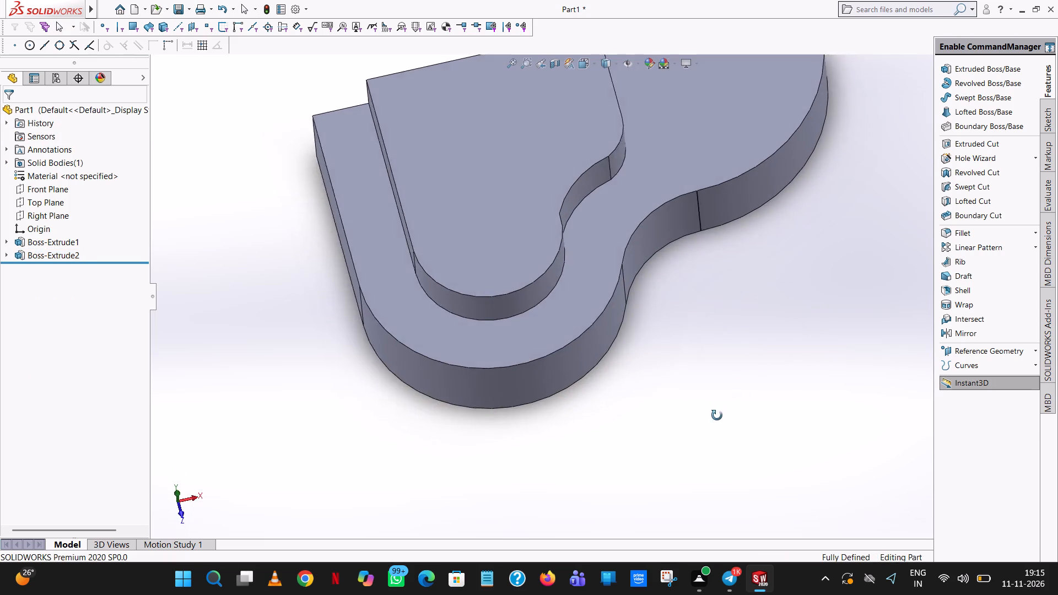
{"action": "middle_click_drag", "start_coordinate": [717, 415], "coordinate": [708, 469]}
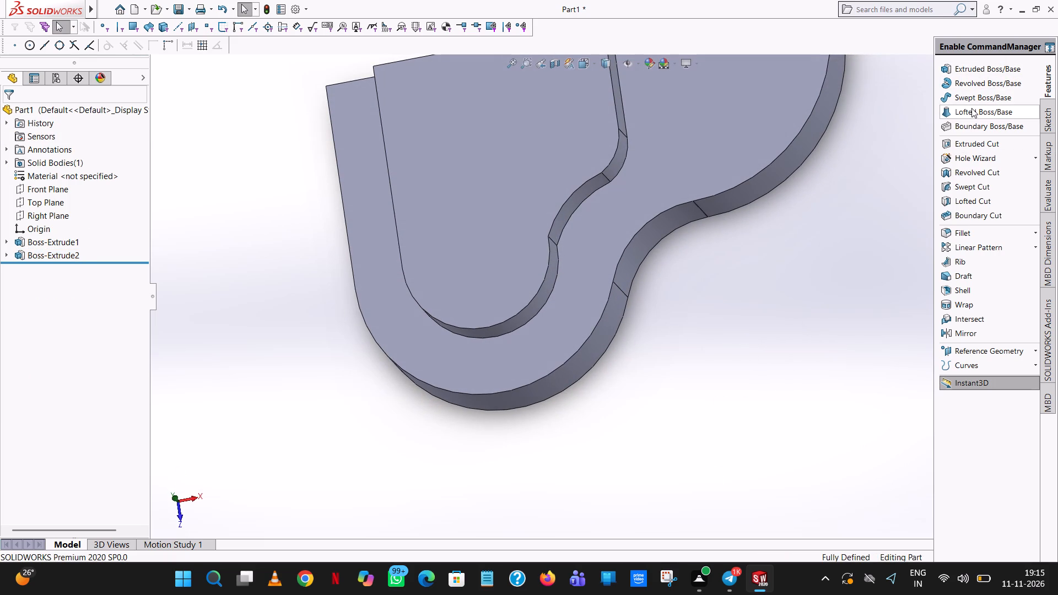
{"action": "left_click", "coordinate": [967, 65]}
{"action": "left_click", "coordinate": [508, 232]}
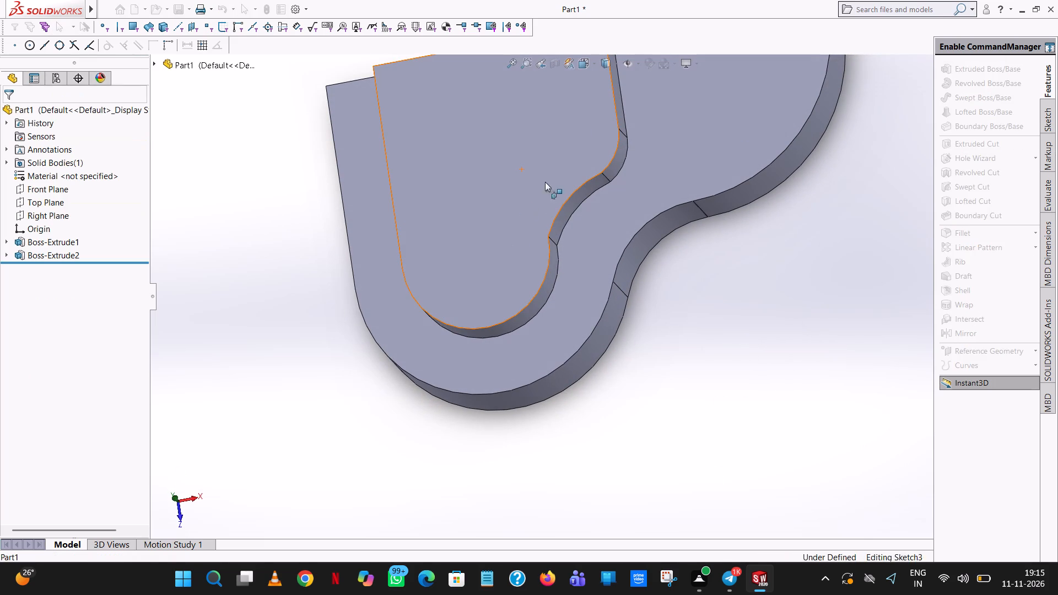
{"action": "left_click", "coordinate": [595, 60]}
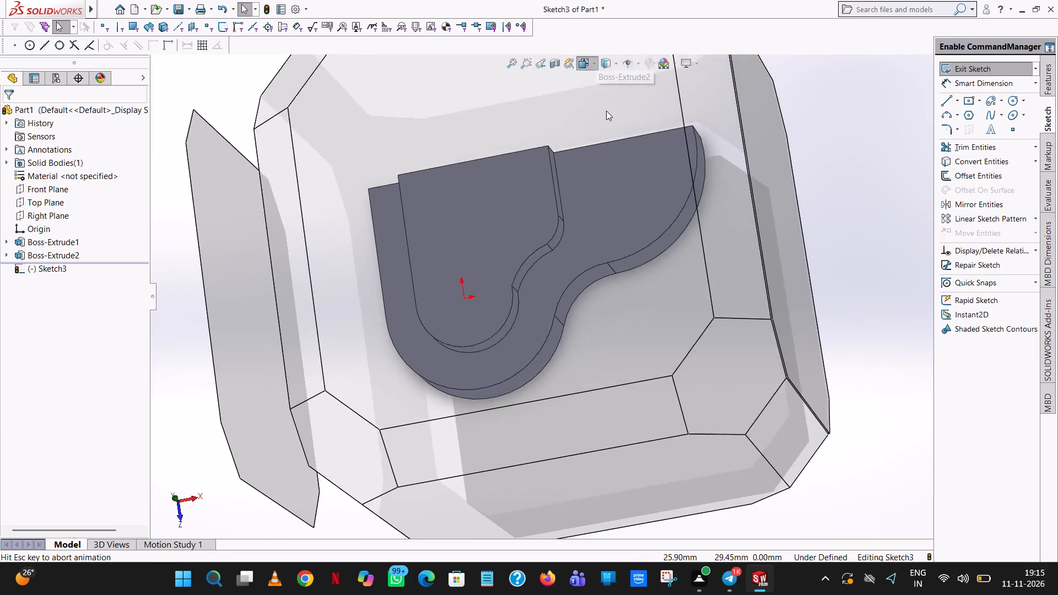
{"action": "left_click", "coordinate": [649, 128]}
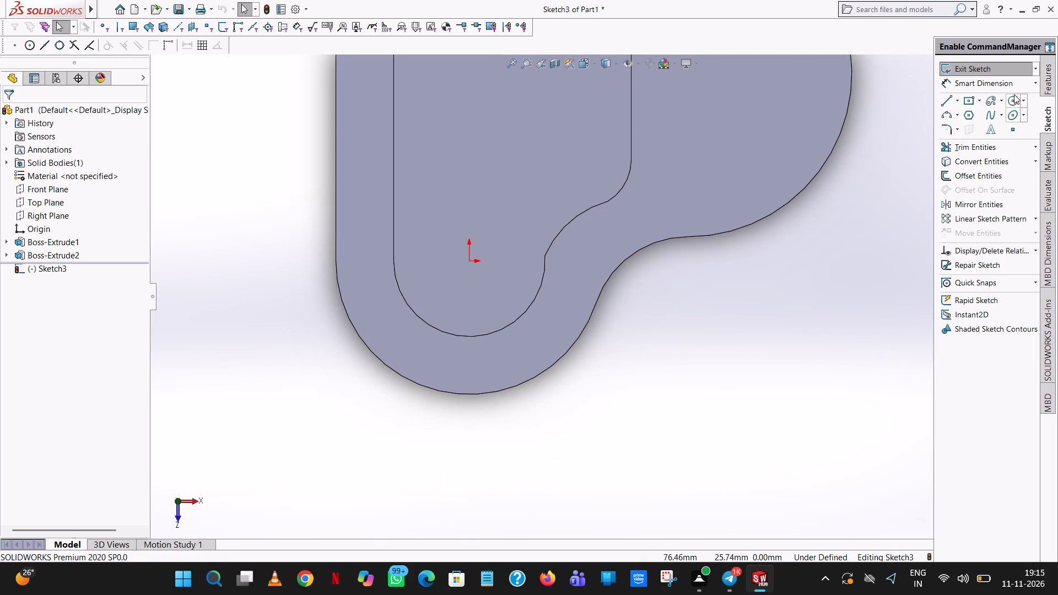
{"action": "left_click", "coordinate": [1014, 94]}
{"action": "left_click", "coordinate": [468, 261]}
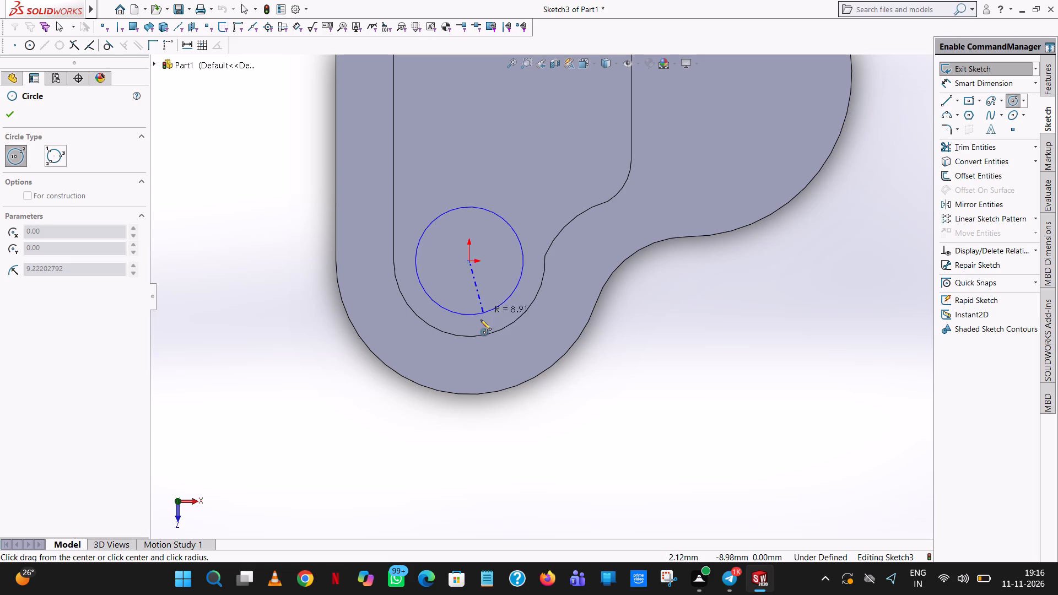
{"action": "left_click", "coordinate": [479, 336]}
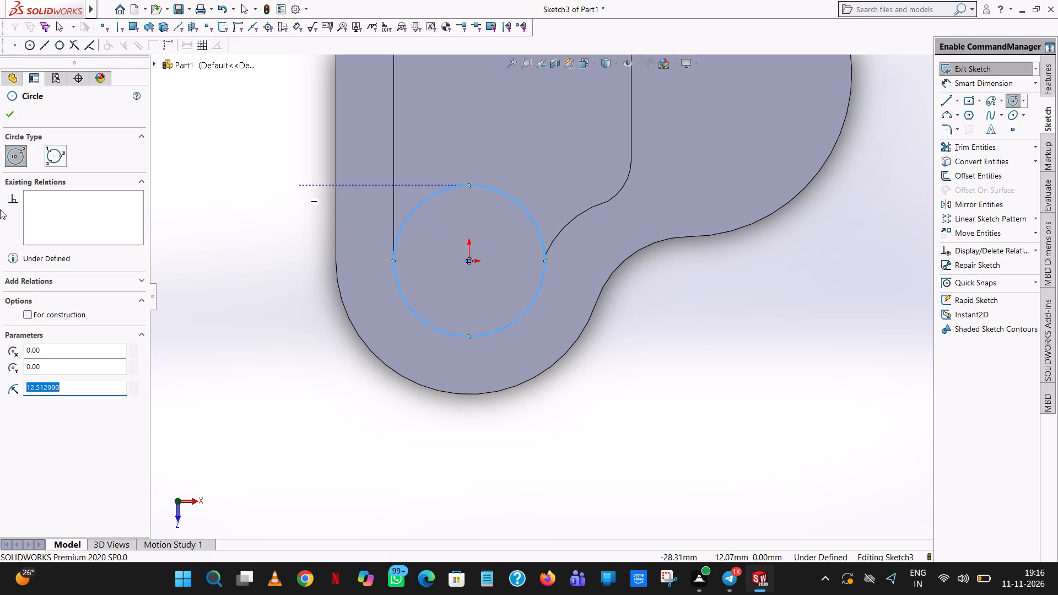
{"action": "type", "text": "25/2"}
{"action": "key", "text": "Return"}
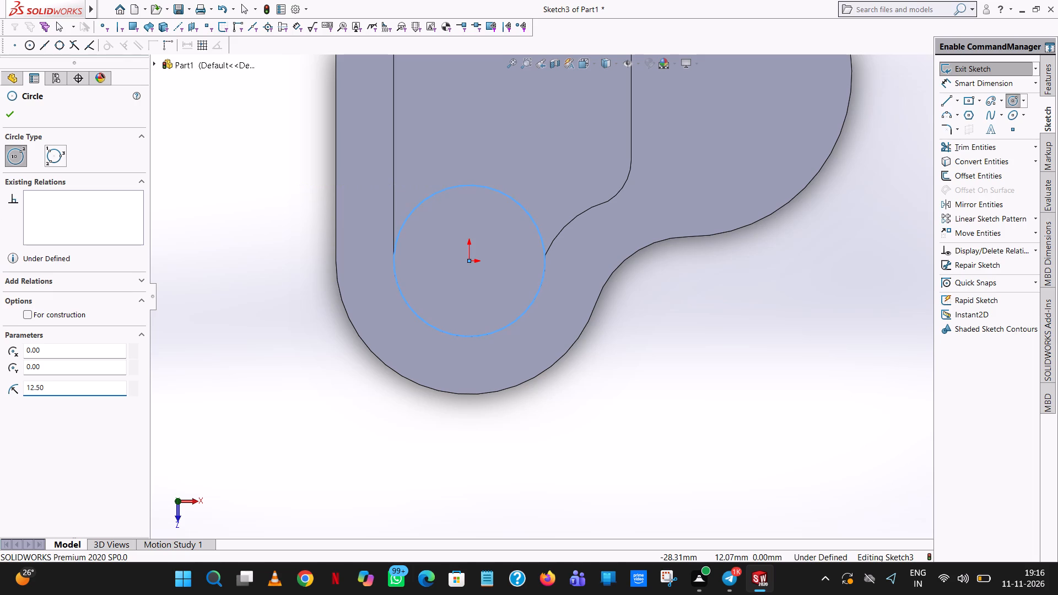
{"action": "left_click", "coordinate": [8, 109]}
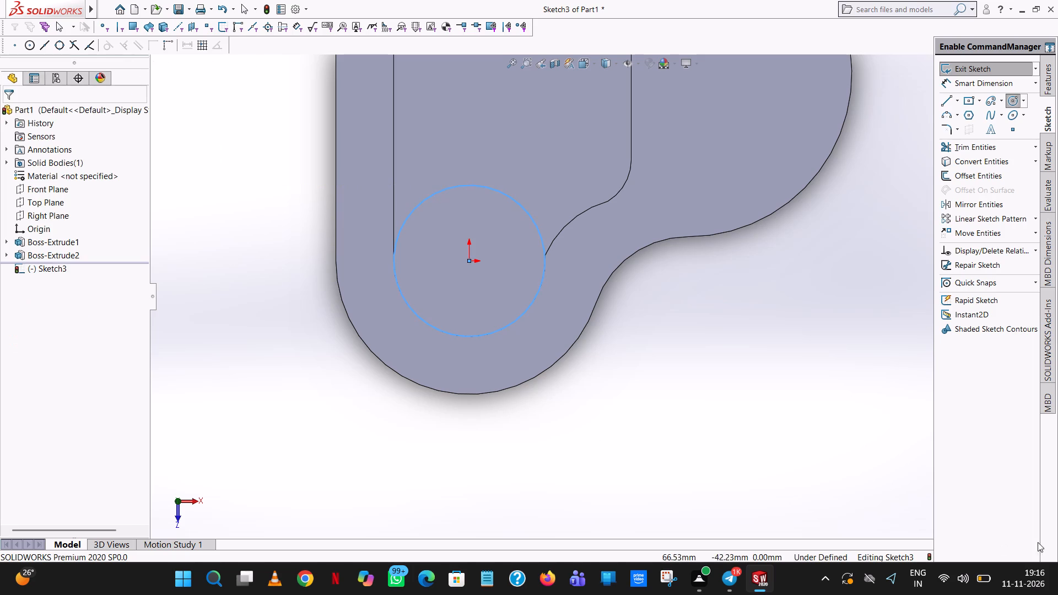
{"action": "left_click", "coordinate": [873, 436]}
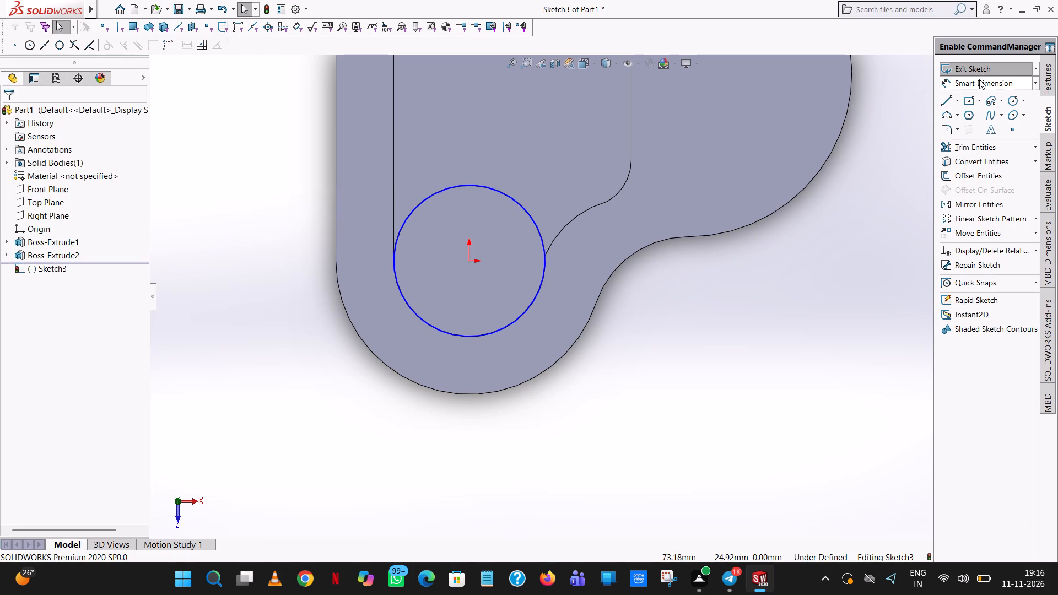
Dimension the circle's diameter as 25 mm.
{"action": "left_click", "coordinate": [976, 84]}
{"action": "left_click", "coordinate": [489, 185]}
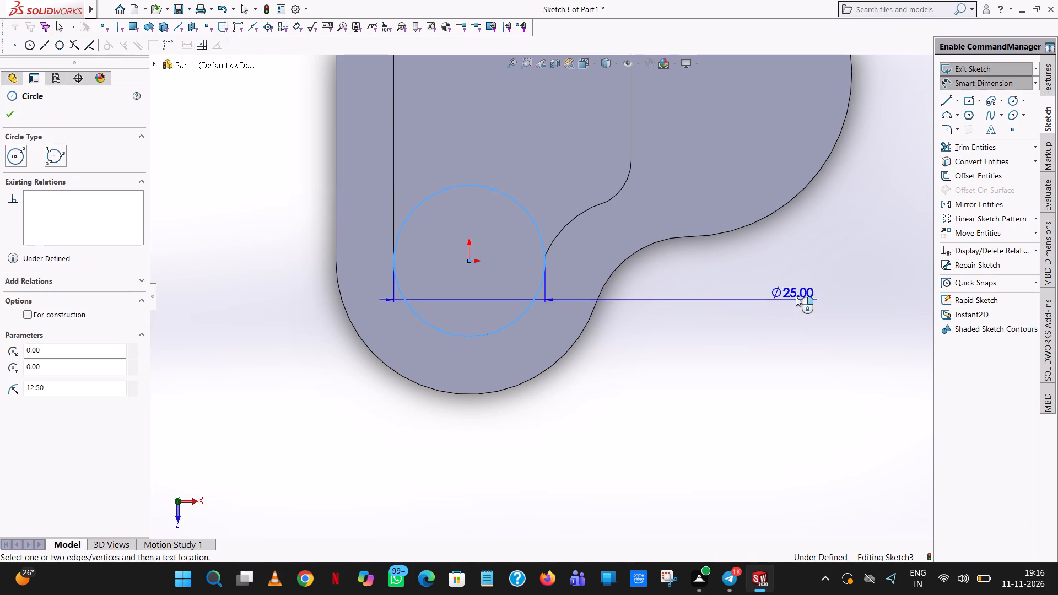
{"action": "left_click", "coordinate": [799, 293]}
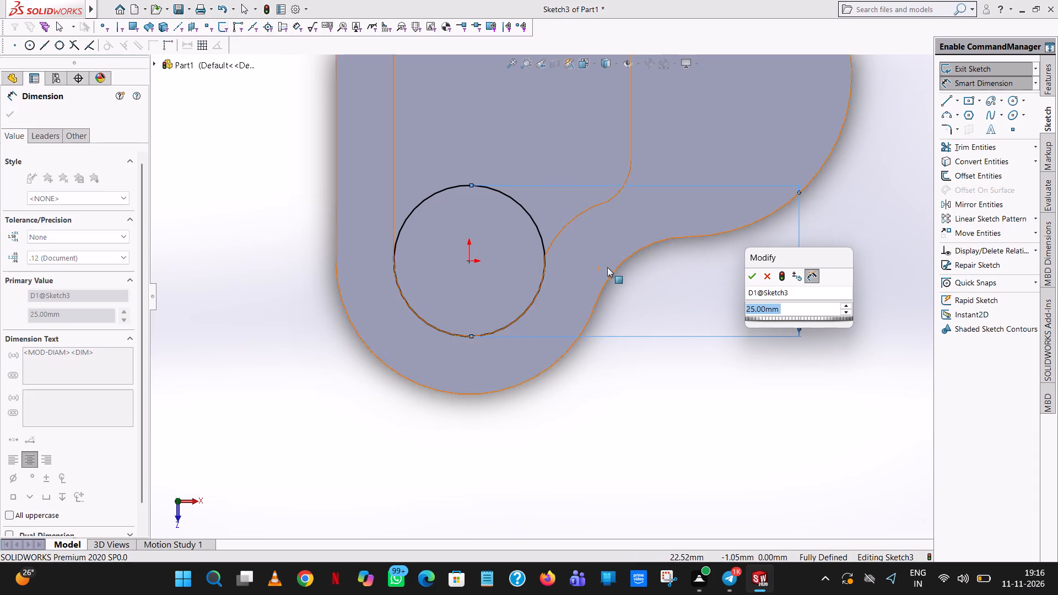
{"action": "left_click", "coordinate": [751, 275]}
{"action": "left_click", "coordinate": [853, 180]}
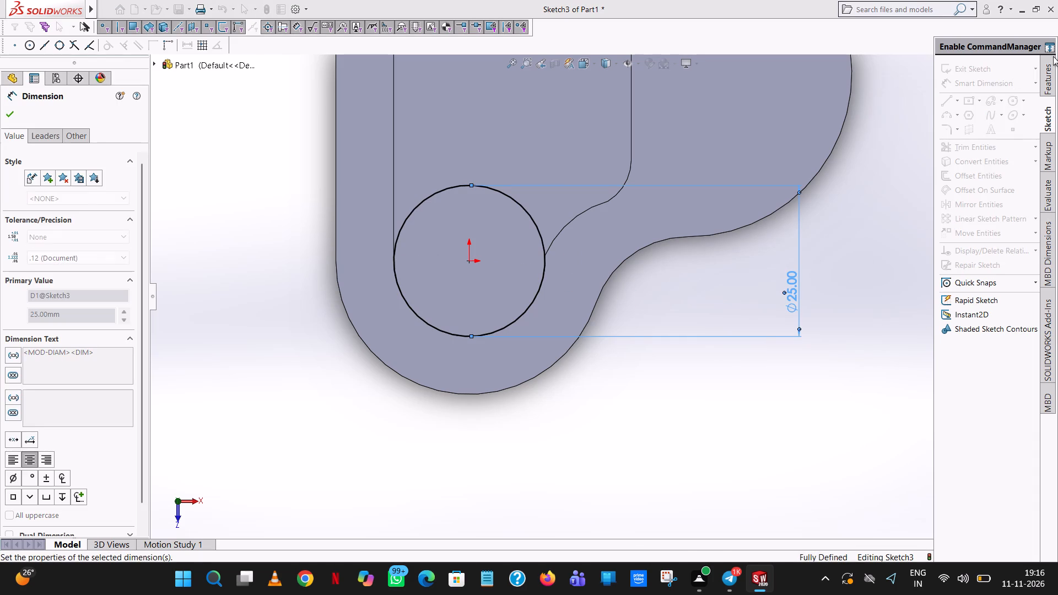
Extrude the 25 mm circle upward as a blind boss with a depth of 34-12-7, giving 15 mm.
{"action": "left_click", "coordinate": [1046, 80]}
{"action": "left_click", "coordinate": [989, 71]}
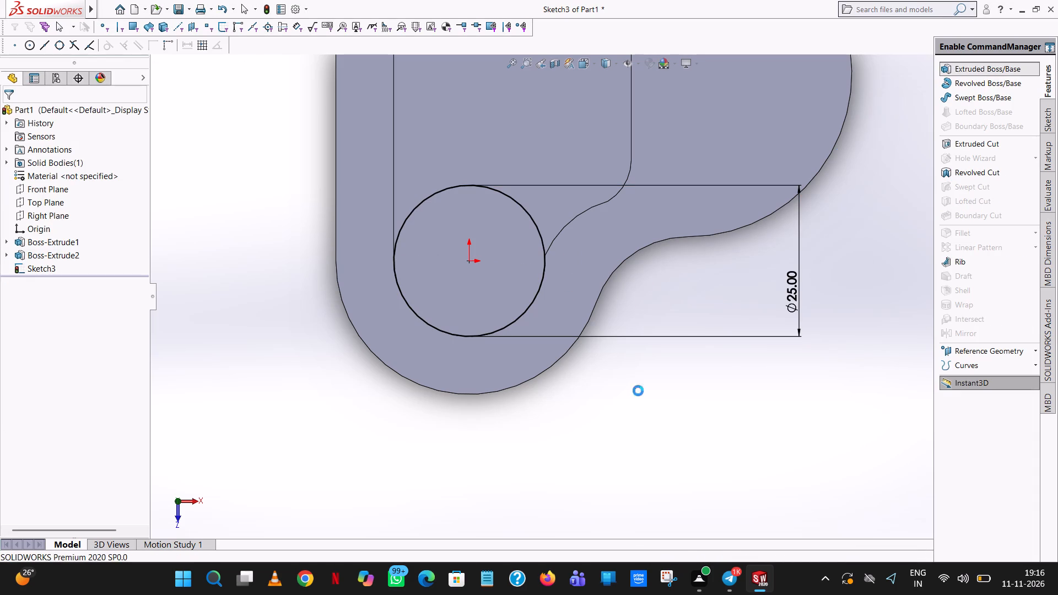
{"action": "middle_click_drag", "start_coordinate": [674, 391], "coordinate": [692, 355]}
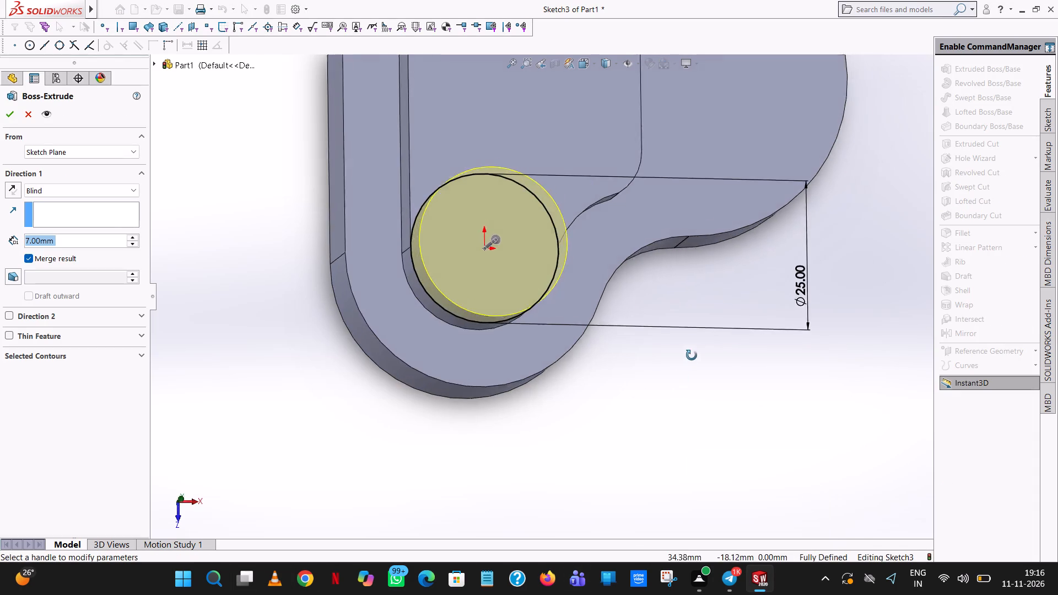
{"action": "middle_click_drag", "start_coordinate": [692, 355], "coordinate": [719, 193]}
{"action": "scroll", "coordinate": [720, 193], "scroll_direction": "up", "scroll_amount": 1}
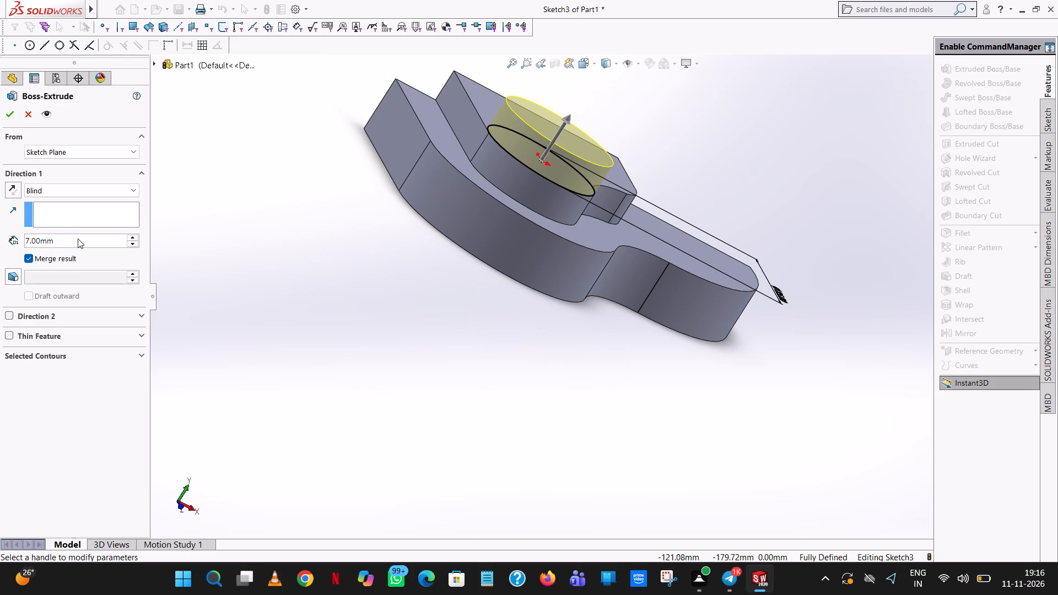
{"action": "double_click", "coordinate": [78, 239]}
{"action": "type", "text": "34-"}
{"action": "type", "text": "12-7"}
{"action": "key", "text": "Return"}
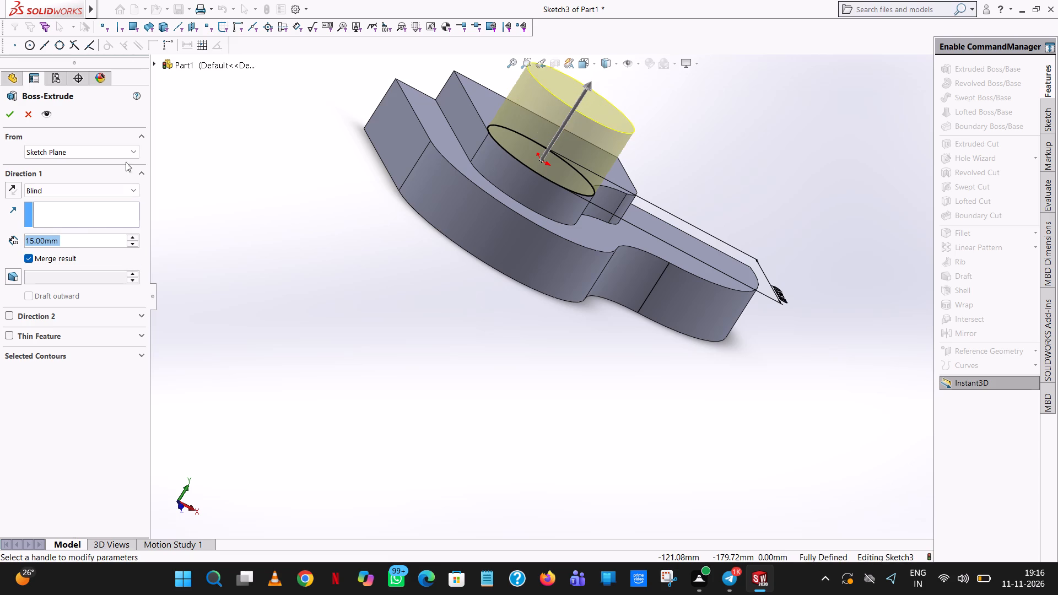
{"action": "left_click", "coordinate": [8, 111]}
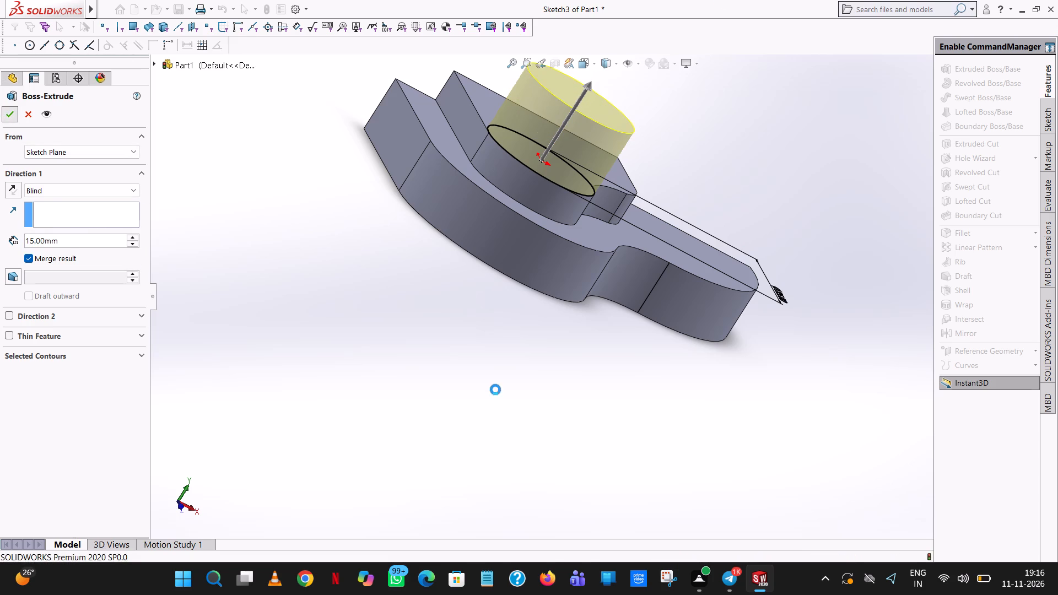
{"action": "left_click", "coordinate": [728, 140]}
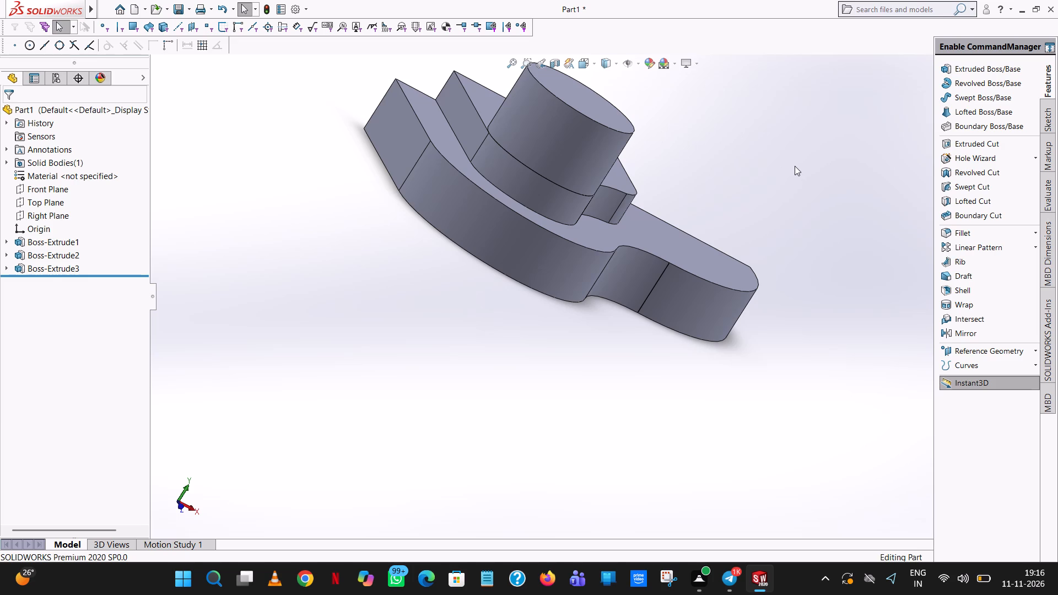
Examine the new cylinder and where it meets the raised boss from several angles.
{"action": "scroll", "coordinate": [708, 199], "scroll_direction": "down", "scroll_amount": 1}
{"action": "middle_click_drag", "start_coordinate": [706, 201], "coordinate": [684, 342]}
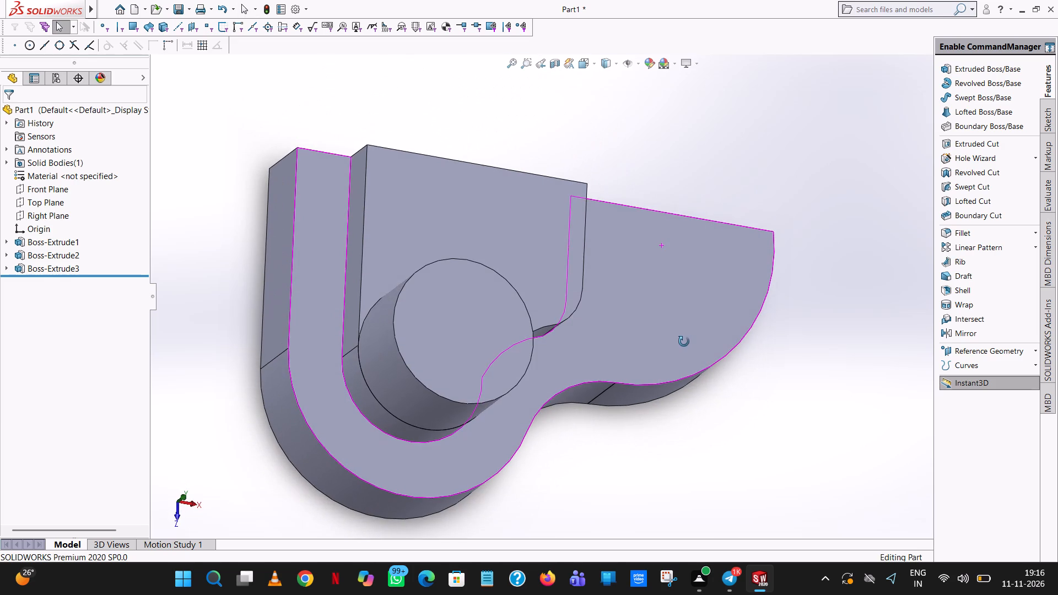
{"action": "middle_click_drag", "start_coordinate": [684, 342], "coordinate": [725, 221]}
{"action": "scroll", "coordinate": [725, 221], "scroll_direction": "down", "scroll_amount": 1}
{"action": "scroll", "coordinate": [539, 184], "scroll_direction": "down", "scroll_amount": 6}
{"action": "middle_click_drag", "start_coordinate": [550, 180], "coordinate": [579, 137]}
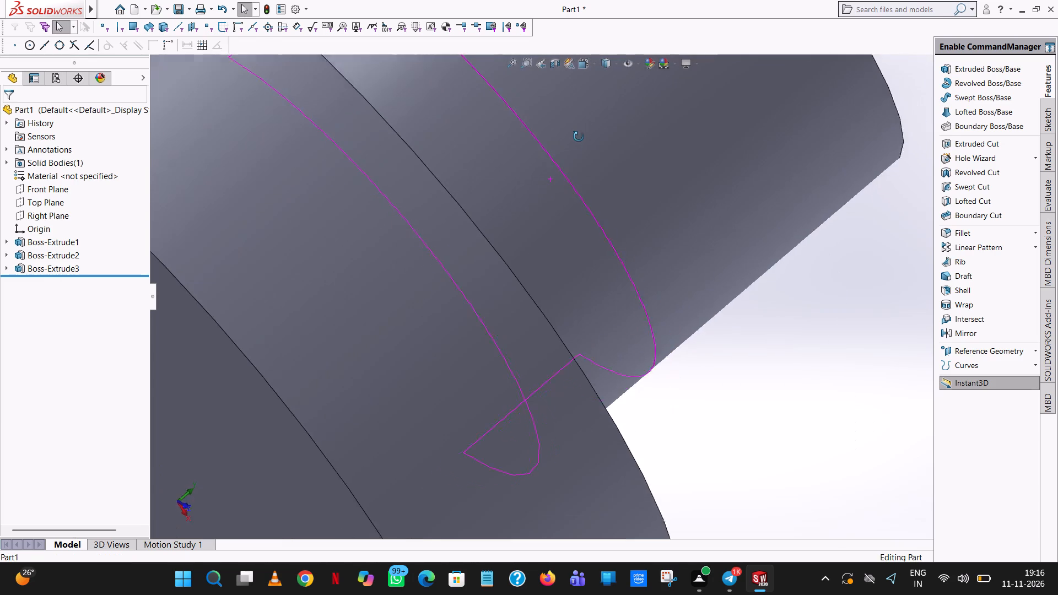
{"action": "middle_click_drag", "start_coordinate": [579, 137], "coordinate": [593, 169]}
{"action": "scroll", "coordinate": [624, 240], "scroll_direction": "down", "scroll_amount": 1}
{"action": "scroll", "coordinate": [624, 237], "scroll_direction": "up", "scroll_amount": 14}
{"action": "middle_click_drag", "start_coordinate": [617, 238], "coordinate": [563, 456]}
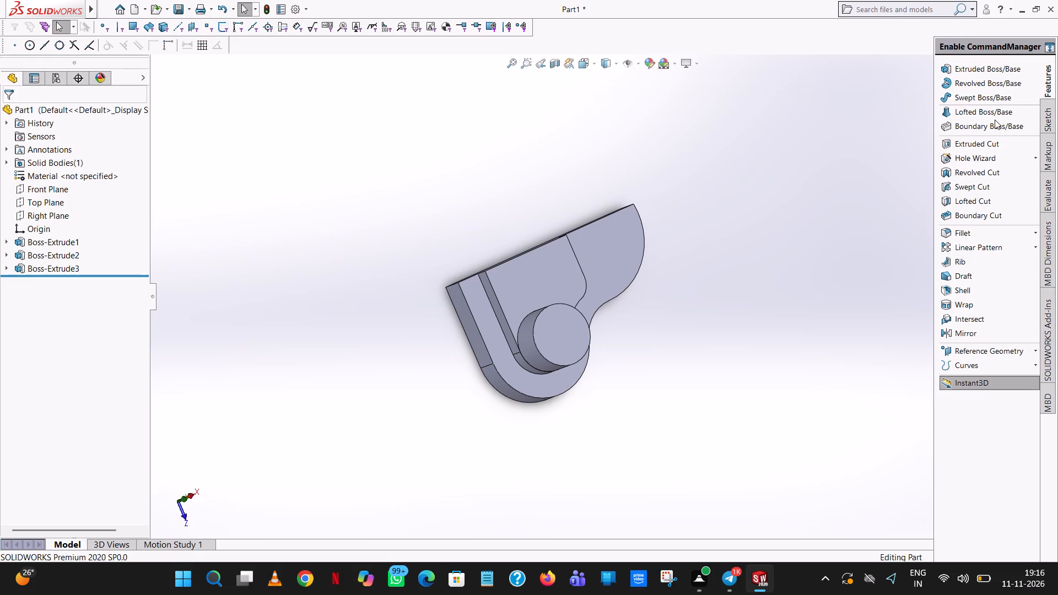
Start an extruded-cut sketch on the cylinder's top face and draw a 6 mm radius circle centred on the origin.
{"action": "left_click", "coordinate": [974, 146]}
{"action": "left_click", "coordinate": [568, 346]}
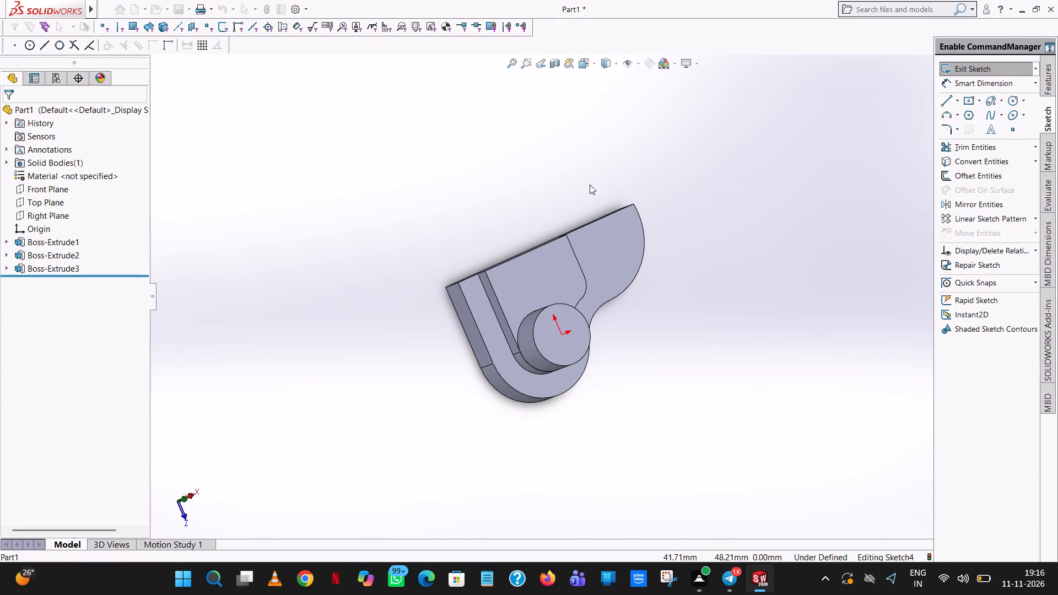
{"action": "left_click", "coordinate": [594, 67]}
{"action": "left_click", "coordinate": [649, 120]}
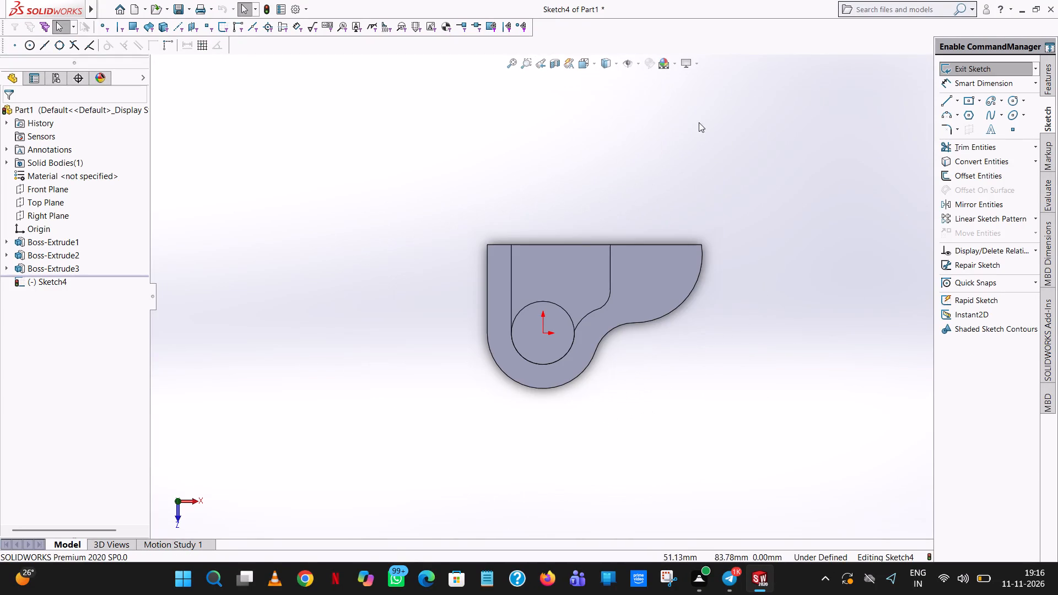
{"action": "left_click", "coordinate": [1012, 101]}
{"action": "scroll", "coordinate": [543, 360], "scroll_direction": "down", "scroll_amount": 6}
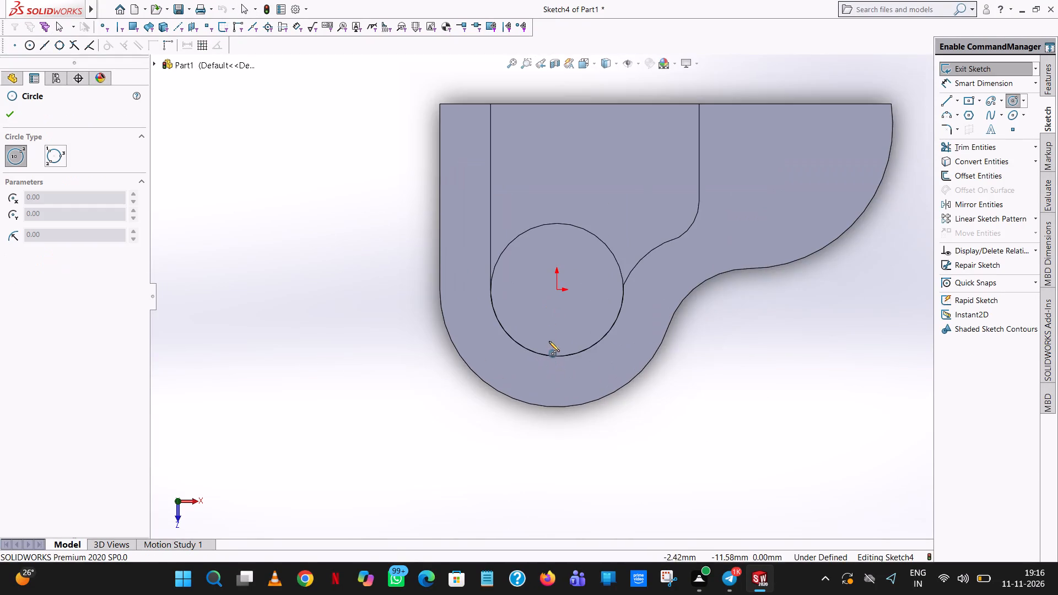
{"action": "scroll", "coordinate": [549, 341], "scroll_direction": "down", "scroll_amount": 1}
{"action": "left_click", "coordinate": [576, 236]}
{"action": "left_click", "coordinate": [637, 220]}
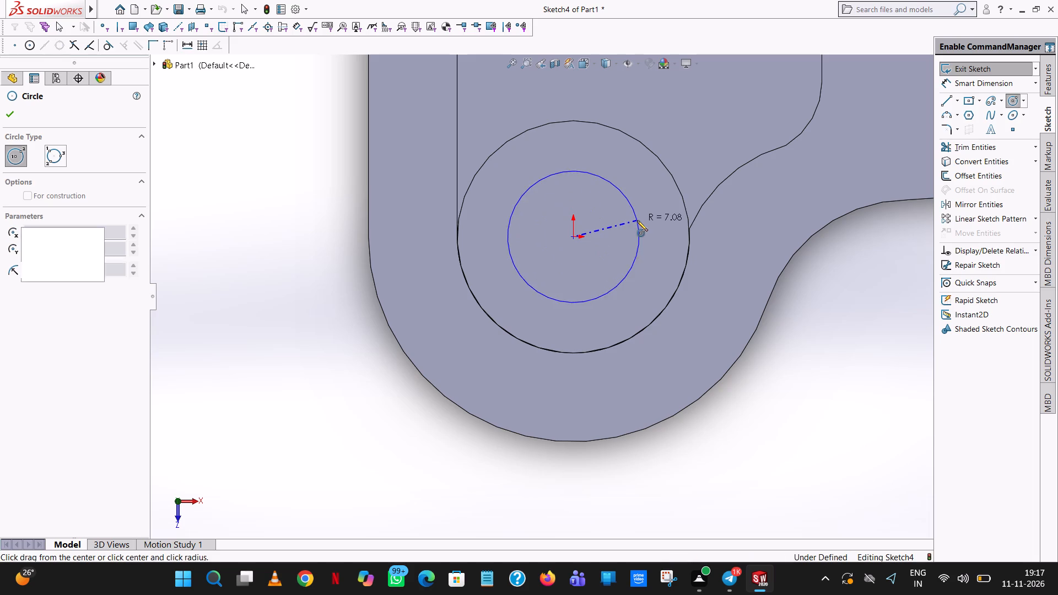
{"action": "key", "text": "6"}
{"action": "key", "text": "Return"}
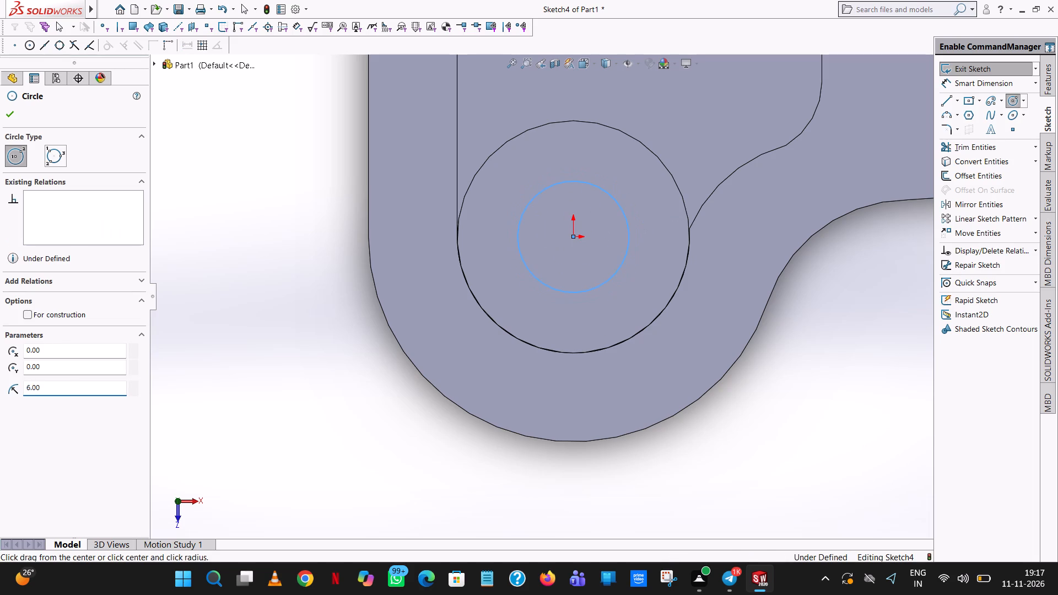
{"action": "left_click", "coordinate": [4, 113]}
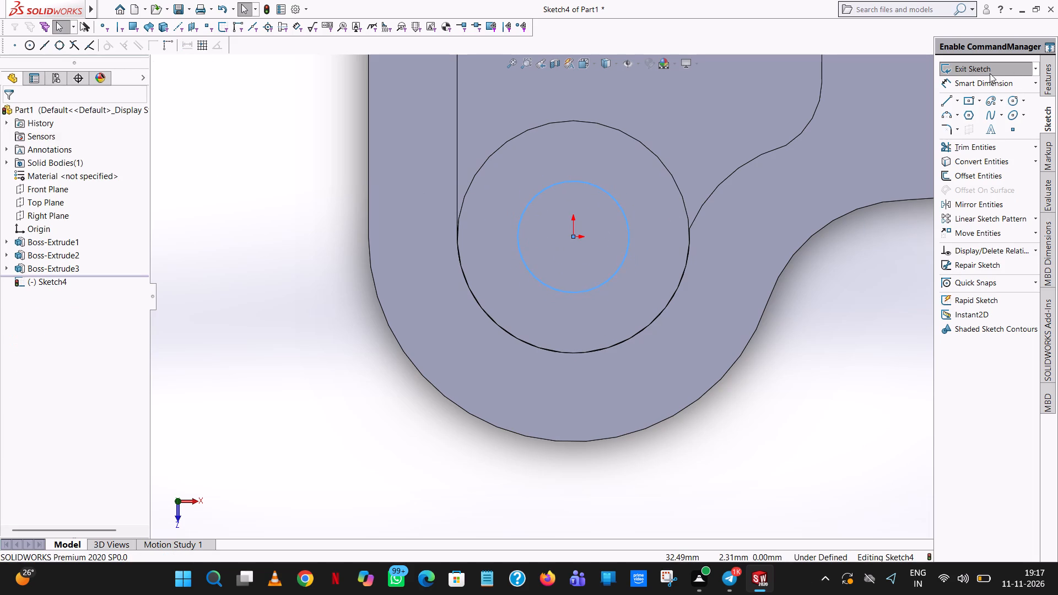
Dimension the hole circle's diameter as 12 mm.
{"action": "left_click", "coordinate": [976, 82]}
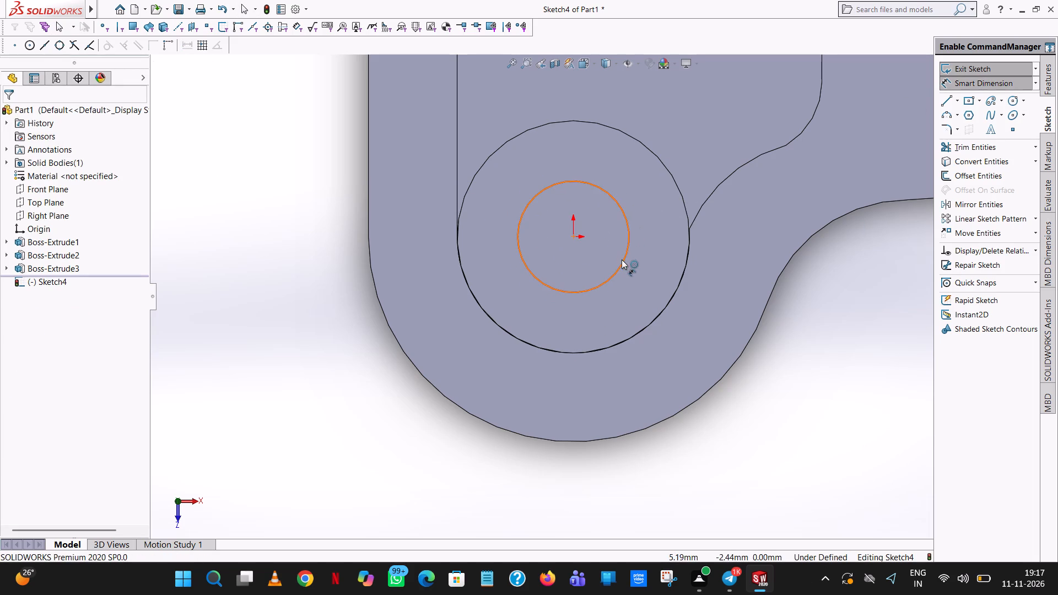
{"action": "left_click", "coordinate": [622, 259]}
{"action": "left_click", "coordinate": [799, 330]}
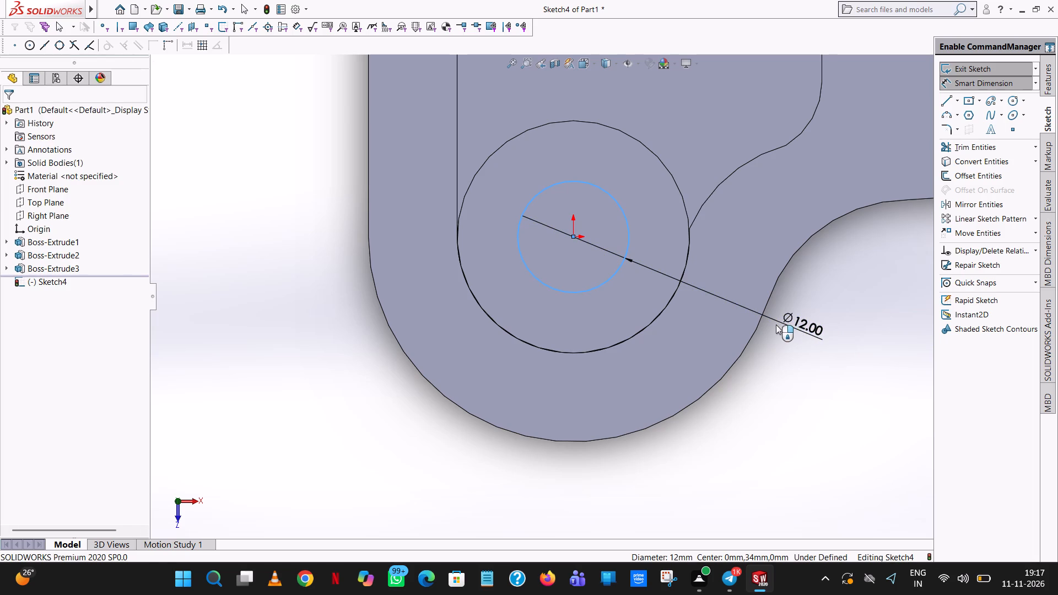
{"action": "left_click", "coordinate": [754, 313]}
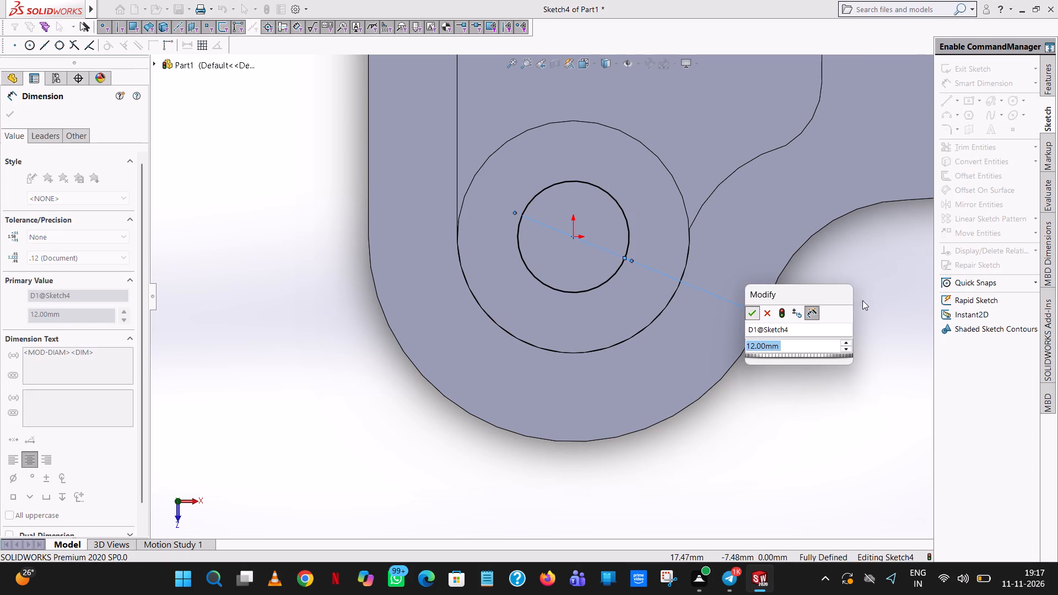
{"action": "left_click", "coordinate": [870, 297]}
Cut the 12 mm circle through the cylinder and plate as a blind extruded cut 68 mm deep.
{"action": "left_click", "coordinate": [1050, 66]}
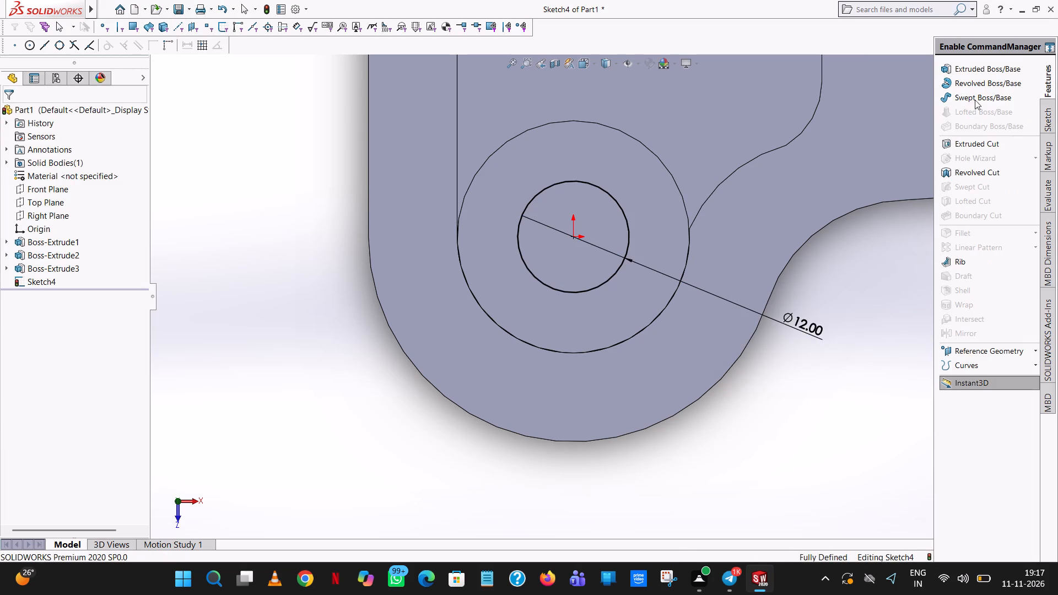
{"action": "left_click", "coordinate": [943, 140]}
{"action": "scroll", "coordinate": [663, 199], "scroll_direction": "up", "scroll_amount": 1}
{"action": "middle_click_drag", "start_coordinate": [663, 199], "coordinate": [768, 180]}
{"action": "scroll", "coordinate": [768, 180], "scroll_direction": "up", "scroll_amount": 1}
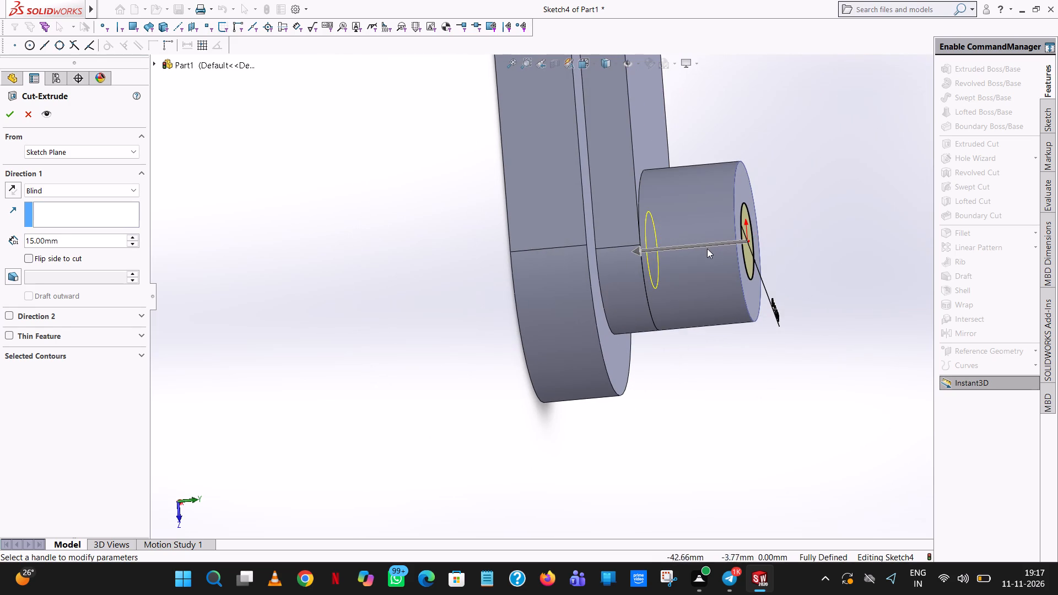
{"action": "scroll", "coordinate": [681, 252], "scroll_direction": "down", "scroll_amount": 7}
{"action": "middle_click_drag", "start_coordinate": [680, 253], "coordinate": [689, 254]}
{"action": "scroll", "coordinate": [682, 253], "scroll_direction": "up", "scroll_amount": 1}
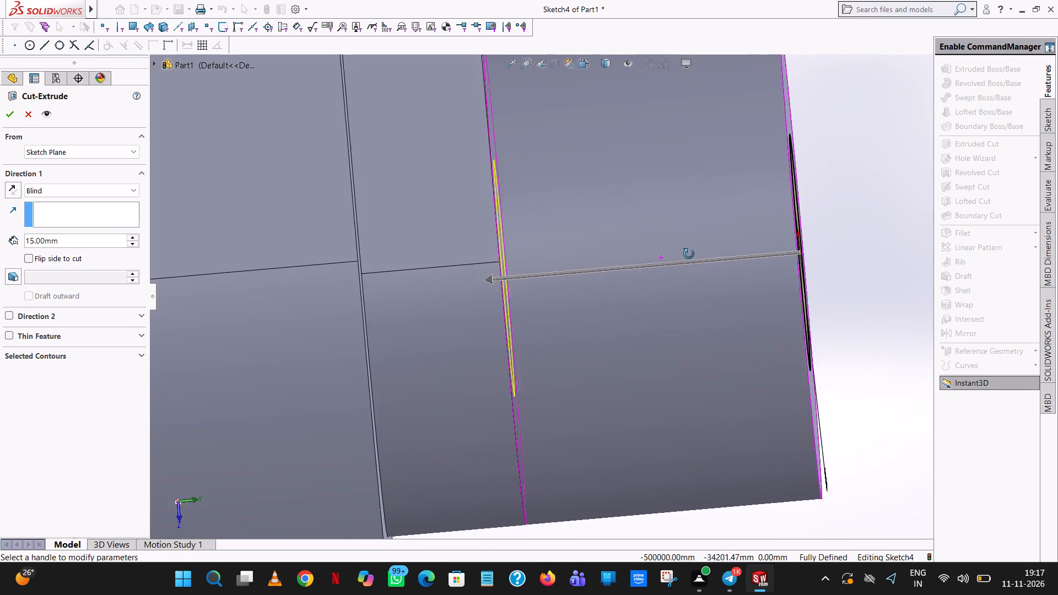
{"action": "middle_click_drag", "start_coordinate": [689, 254], "coordinate": [689, 253]}
{"action": "left_click_drag", "start_coordinate": [491, 278], "coordinate": [316, 261]}
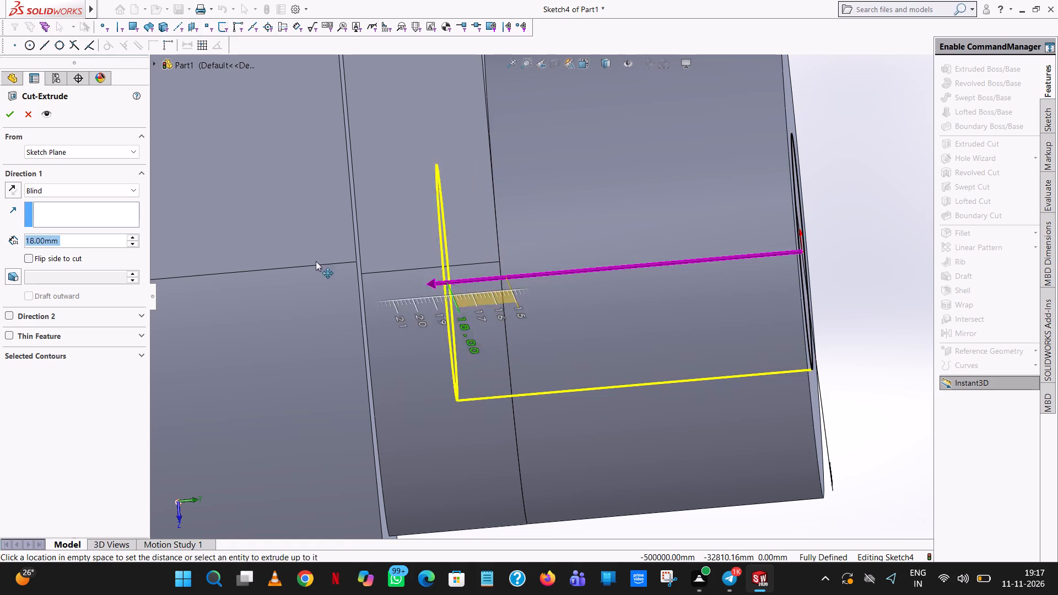
{"action": "left_click_drag", "start_coordinate": [316, 261], "coordinate": [254, 258]}
{"action": "scroll", "coordinate": [256, 263], "scroll_direction": "up", "scroll_amount": 8}
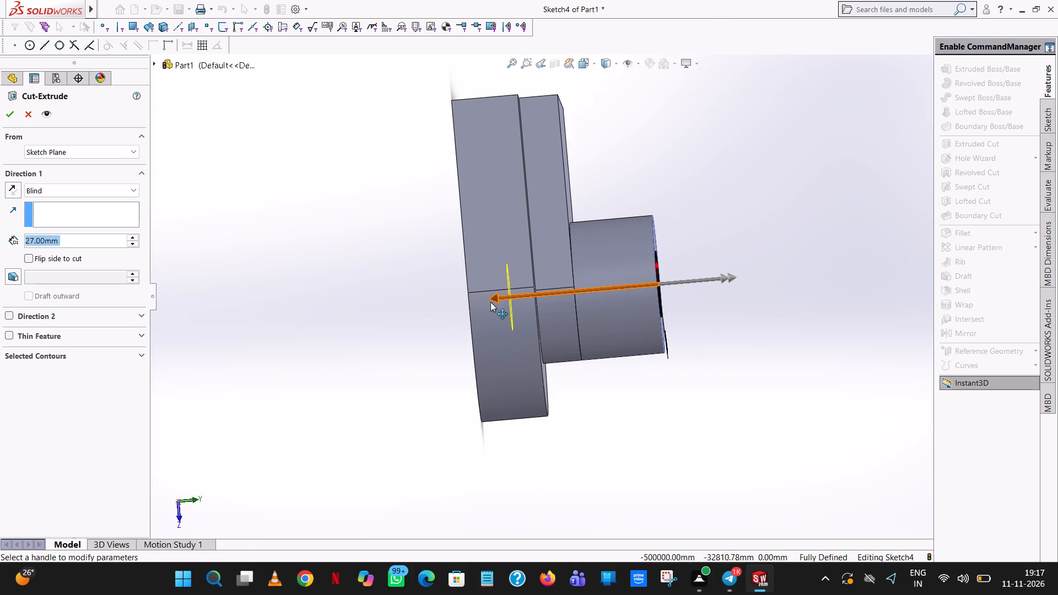
{"action": "left_click_drag", "start_coordinate": [490, 302], "coordinate": [284, 328]}
{"action": "left_click", "coordinate": [14, 113]}
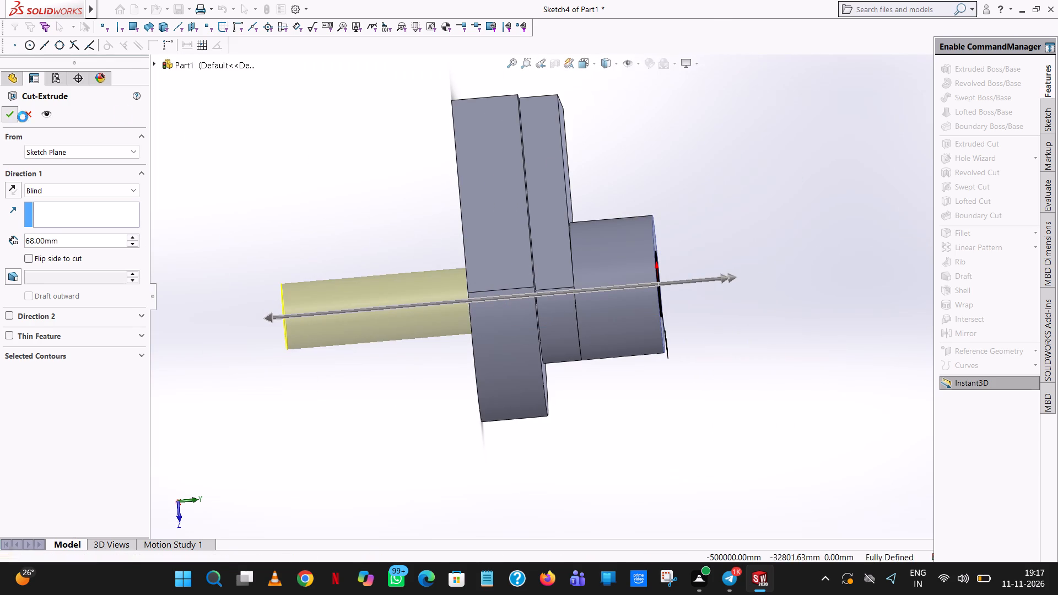
{"action": "left_click", "coordinate": [766, 160]}
Examine the hole and the seam where the cylinder meets the raised boss from several angles and close up.
{"action": "middle_click_drag", "start_coordinate": [721, 172], "coordinate": [617, 145]}
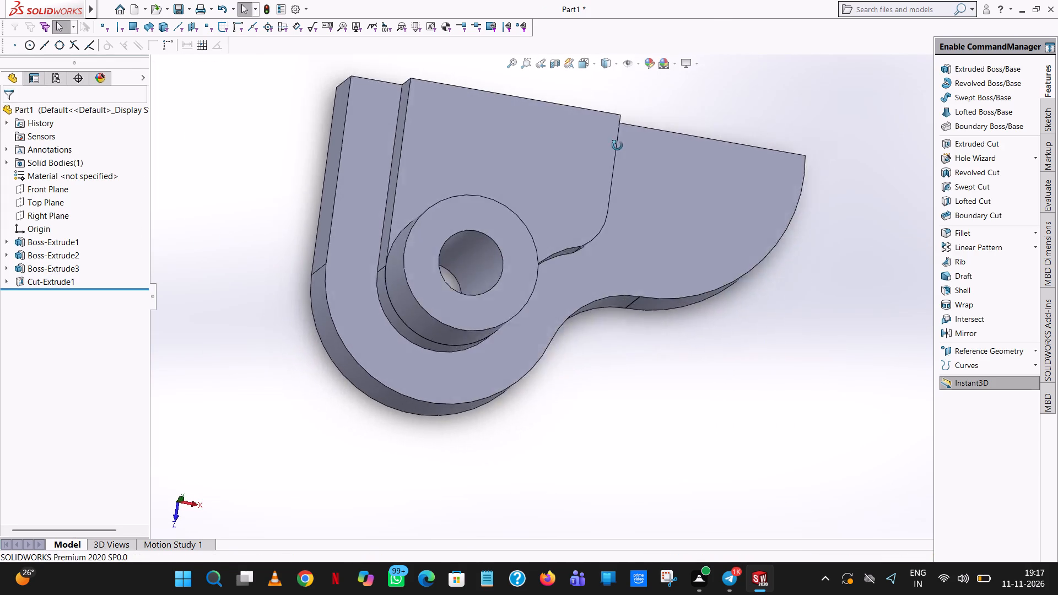
{"action": "middle_click_drag", "start_coordinate": [617, 145], "coordinate": [579, 222]}
{"action": "scroll", "coordinate": [593, 164], "scroll_direction": "down", "scroll_amount": 1}
{"action": "scroll", "coordinate": [579, 222], "scroll_direction": "up", "scroll_amount": 2}
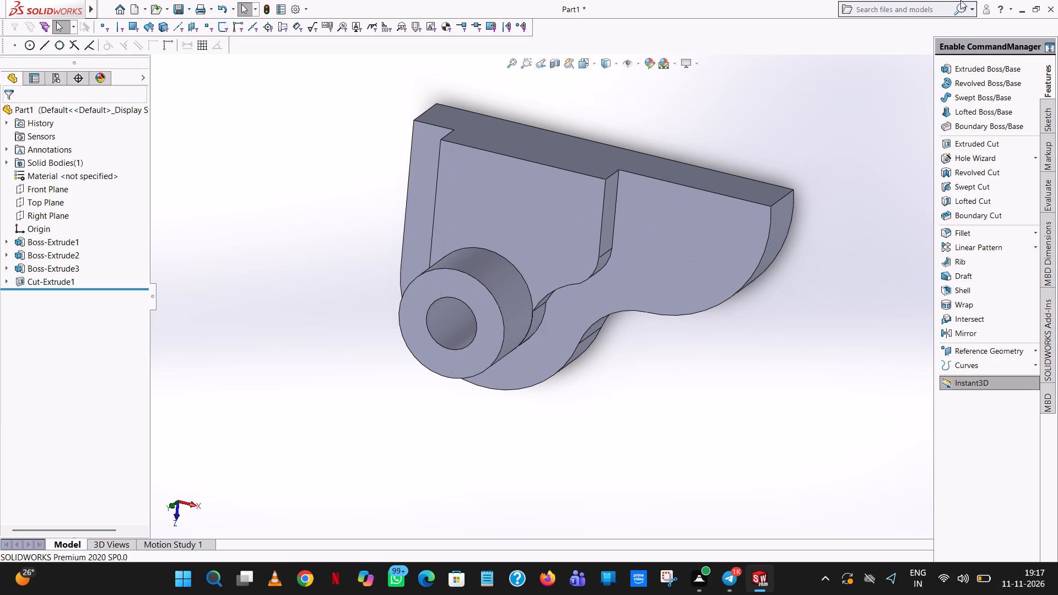
{"action": "middle_click_drag", "start_coordinate": [602, 346], "coordinate": [572, 81]}
{"action": "scroll", "coordinate": [572, 81], "scroll_direction": "up", "scroll_amount": 2}
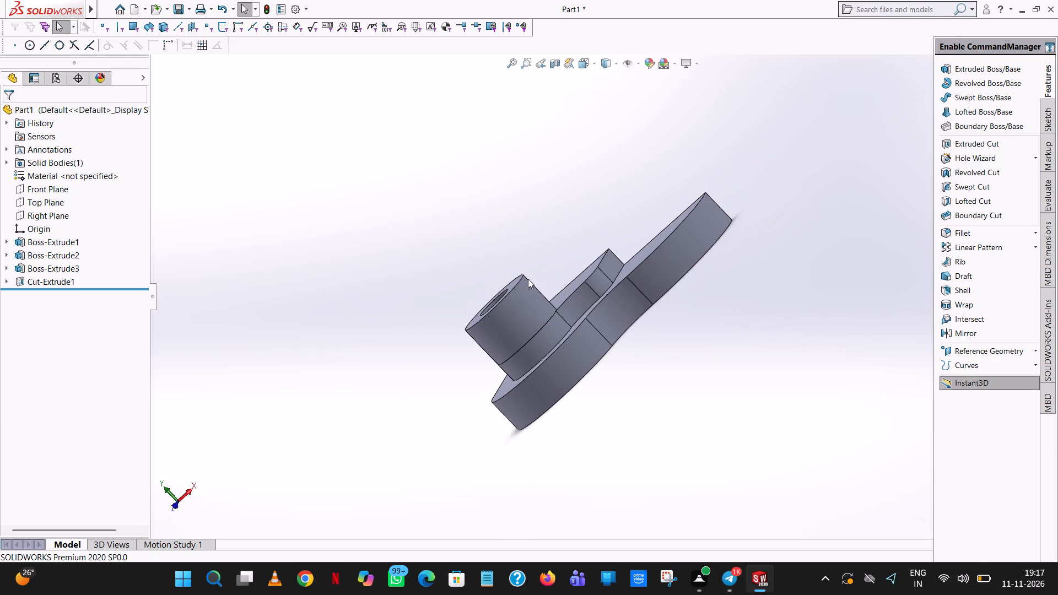
{"action": "scroll", "coordinate": [528, 329], "scroll_direction": "down", "scroll_amount": 6}
{"action": "scroll", "coordinate": [652, 251], "scroll_direction": "down", "scroll_amount": 10}
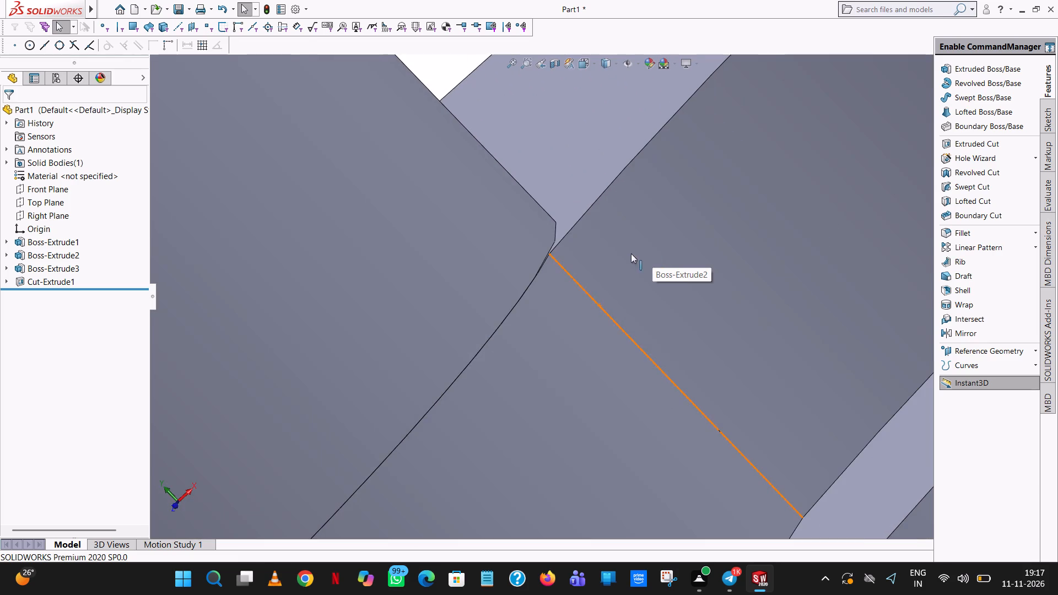
{"action": "middle_click_drag", "start_coordinate": [611, 235], "coordinate": [631, 226]}
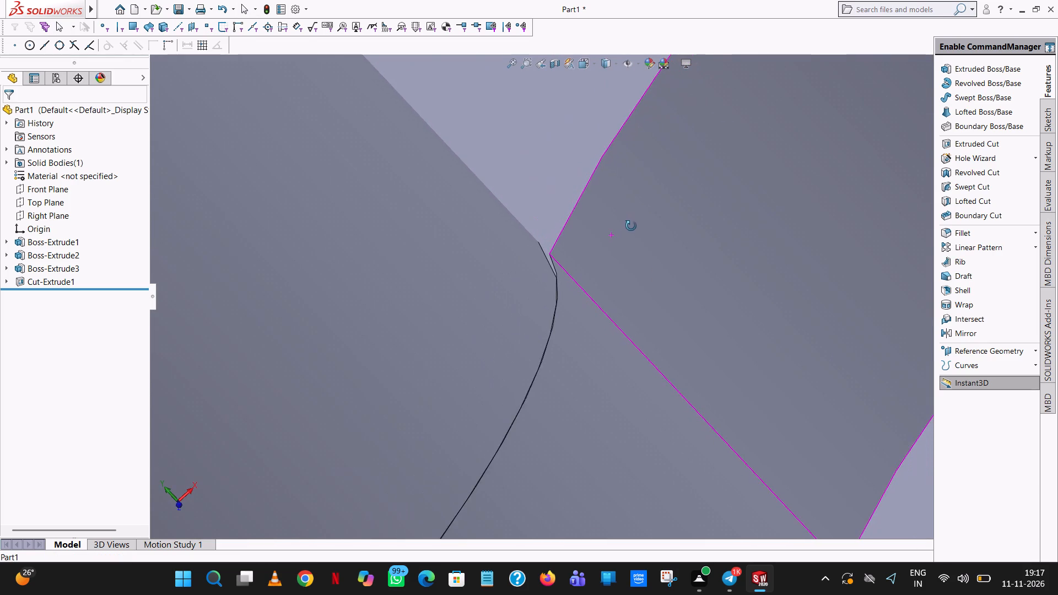
{"action": "middle_click_drag", "start_coordinate": [631, 226], "coordinate": [631, 229]}
{"action": "scroll", "coordinate": [544, 295], "scroll_direction": "down", "scroll_amount": 6}
{"action": "scroll", "coordinate": [627, 234], "scroll_direction": "down", "scroll_amount": 7}
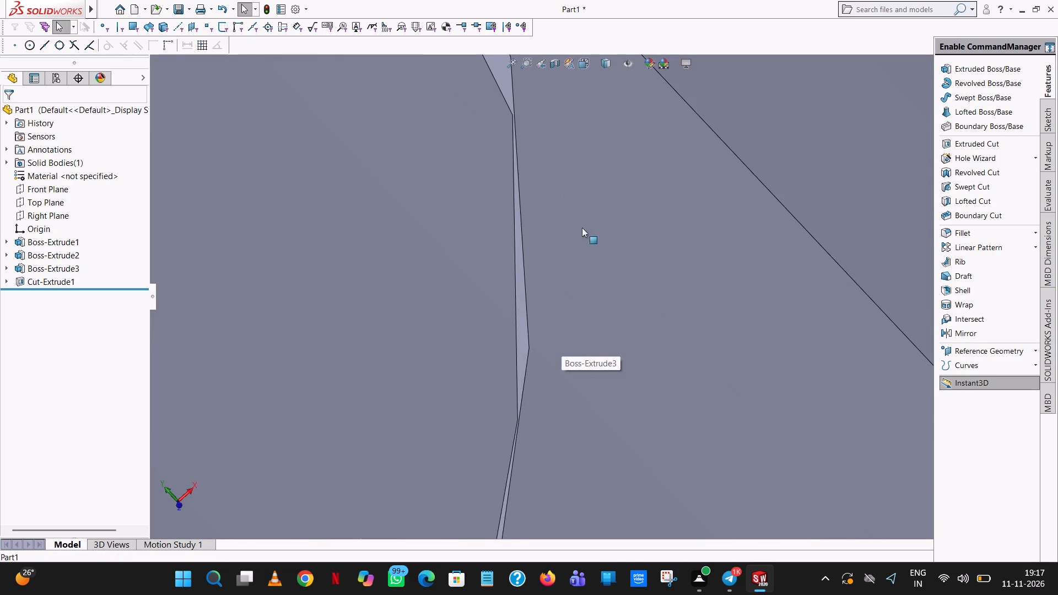
{"action": "scroll", "coordinate": [533, 204], "scroll_direction": "down", "scroll_amount": 6}
{"action": "scroll", "coordinate": [533, 204], "scroll_direction": "up", "scroll_amount": 20}
{"action": "scroll", "coordinate": [533, 204], "scroll_direction": "up", "scroll_amount": 8}
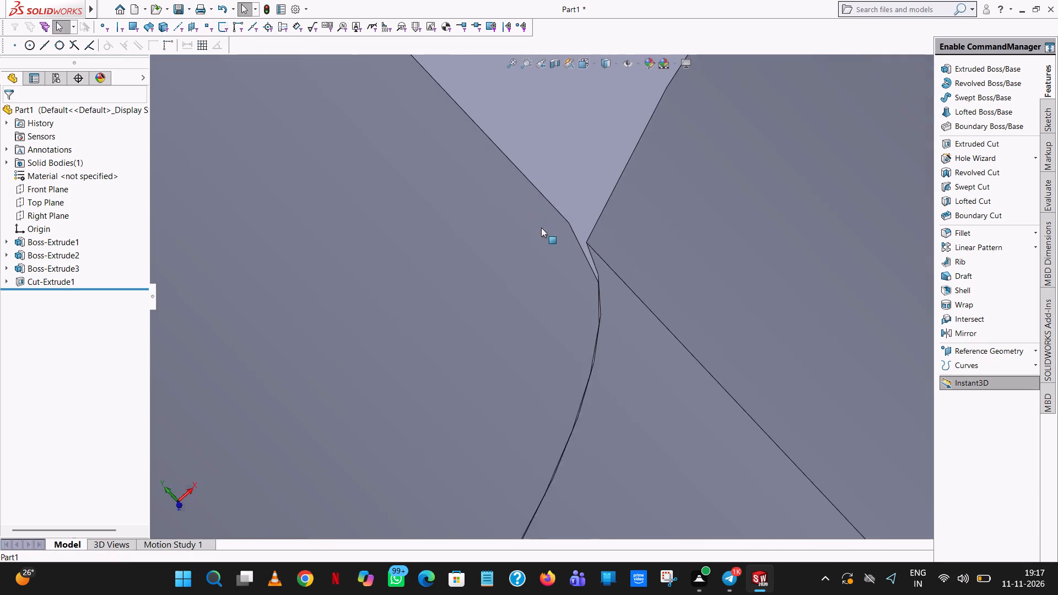
{"action": "scroll", "coordinate": [541, 228], "scroll_direction": "up", "scroll_amount": 18}
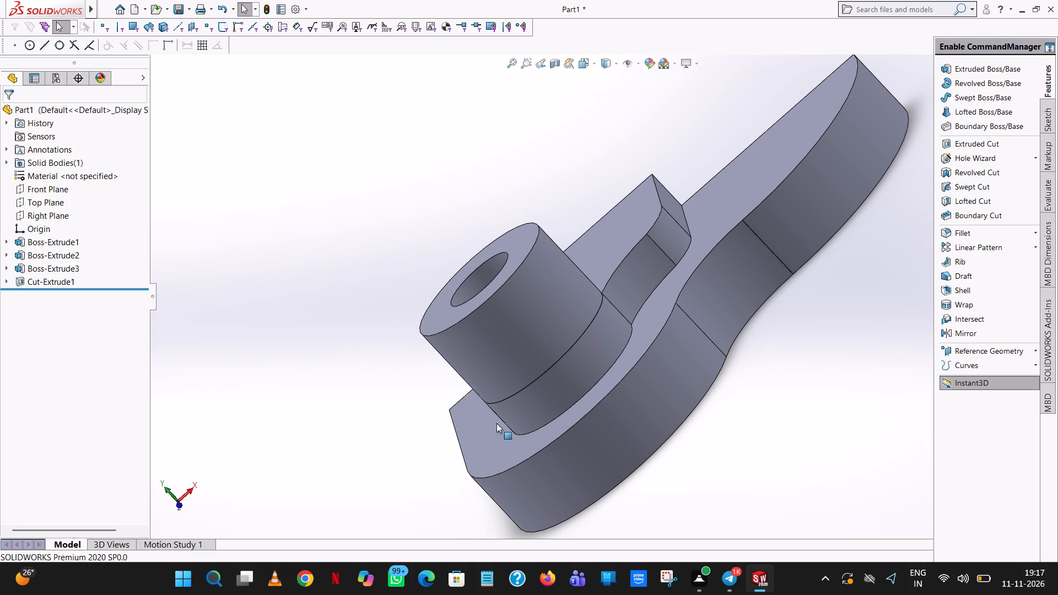
Edit the cylinder's sketch, try resizing its 25 mm circle freehand, and remove the circle with Trim Entities.
{"action": "left_click", "coordinate": [551, 336]}
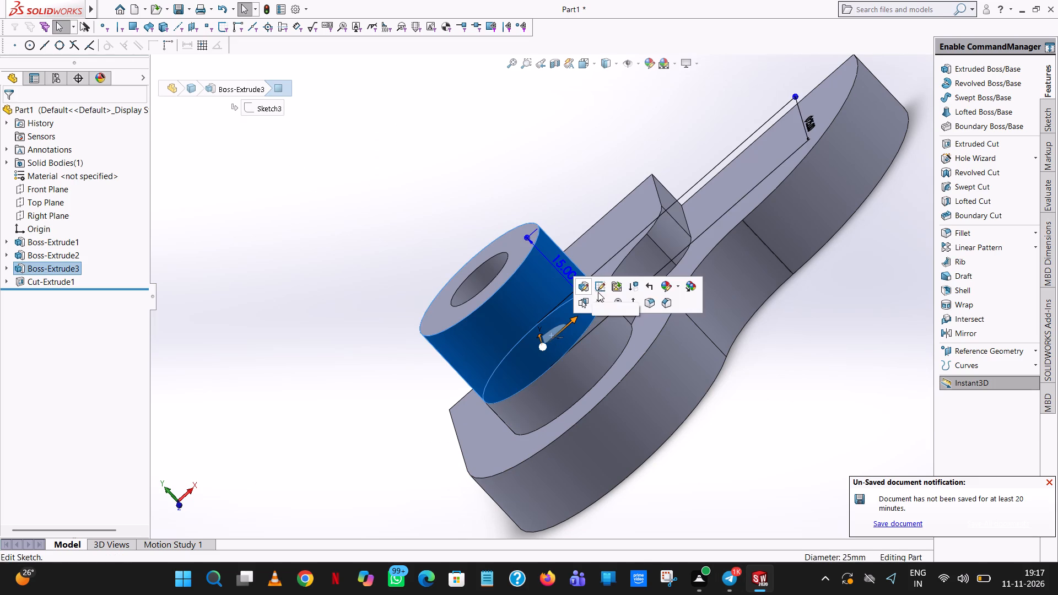
{"action": "left_click", "coordinate": [598, 292]}
{"action": "middle_click_drag", "start_coordinate": [600, 304], "coordinate": [623, 441]}
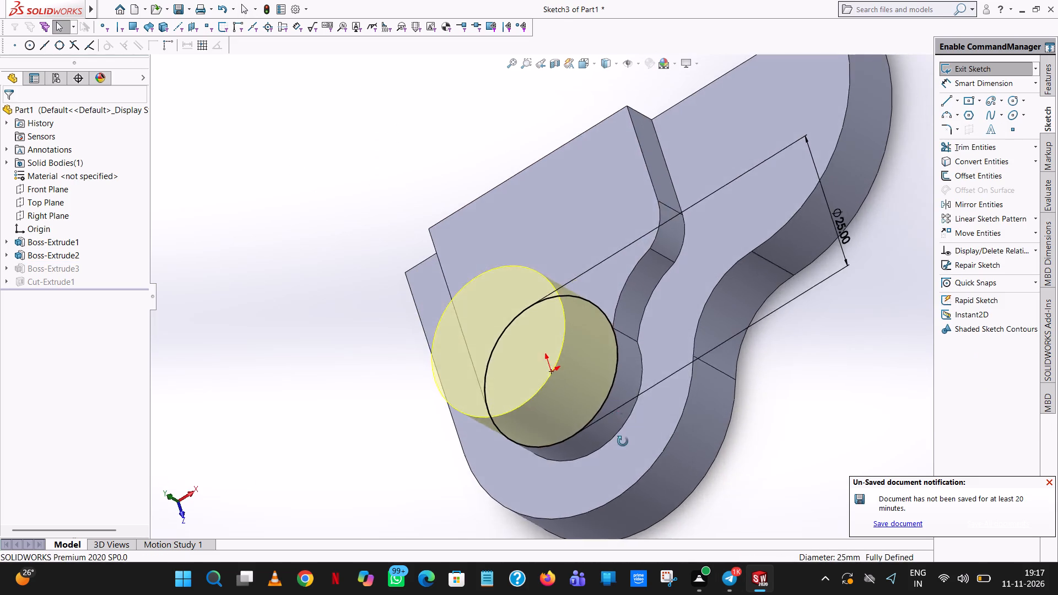
{"action": "middle_click_drag", "start_coordinate": [623, 441], "coordinate": [625, 450]}
{"action": "scroll", "coordinate": [634, 384], "scroll_direction": "down", "scroll_amount": 11}
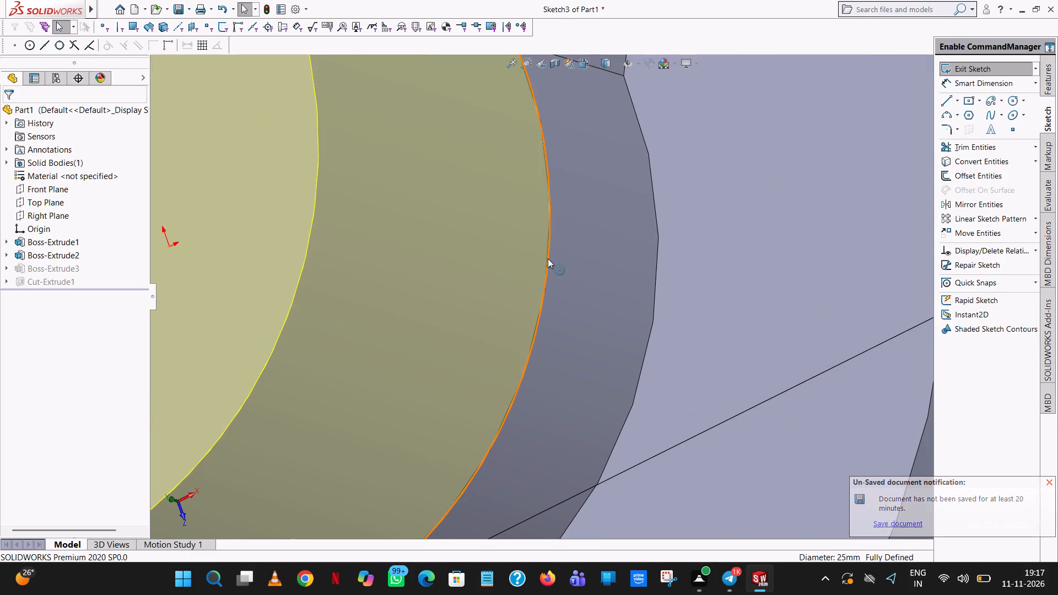
{"action": "left_click_drag", "start_coordinate": [548, 258], "coordinate": [544, 257]}
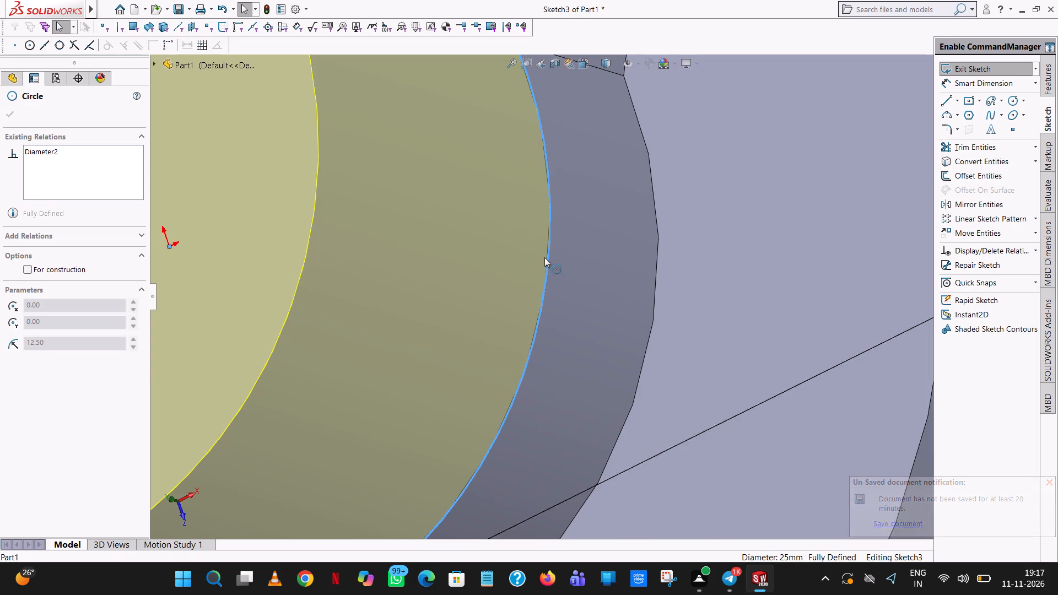
{"action": "left_click_drag", "start_coordinate": [544, 257], "coordinate": [665, 372]}
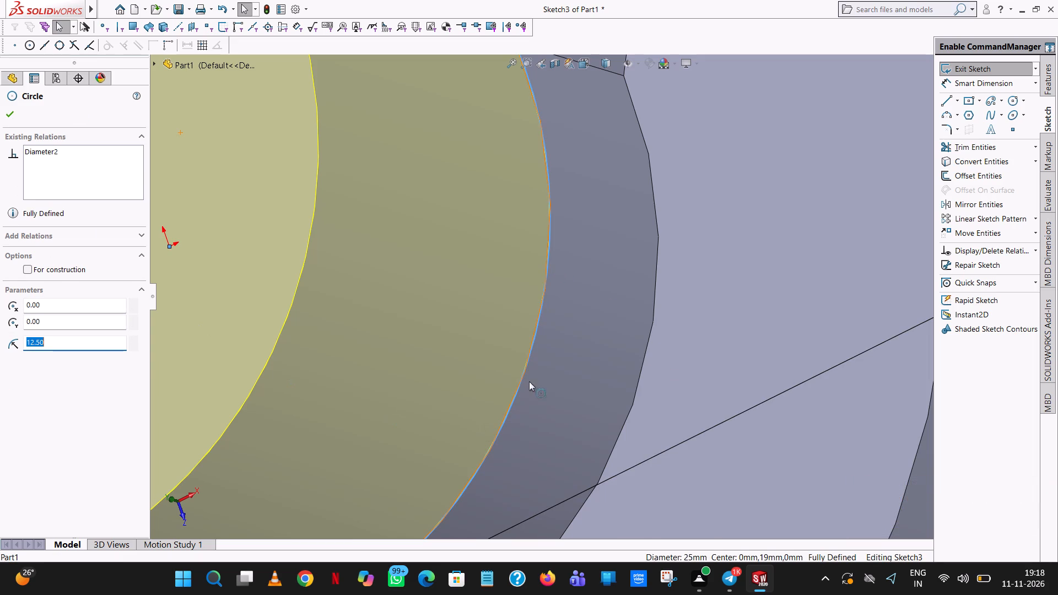
{"action": "scroll", "coordinate": [647, 189], "scroll_direction": "up", "scroll_amount": 7}
{"action": "middle_click_drag", "start_coordinate": [584, 220], "coordinate": [619, 269]}
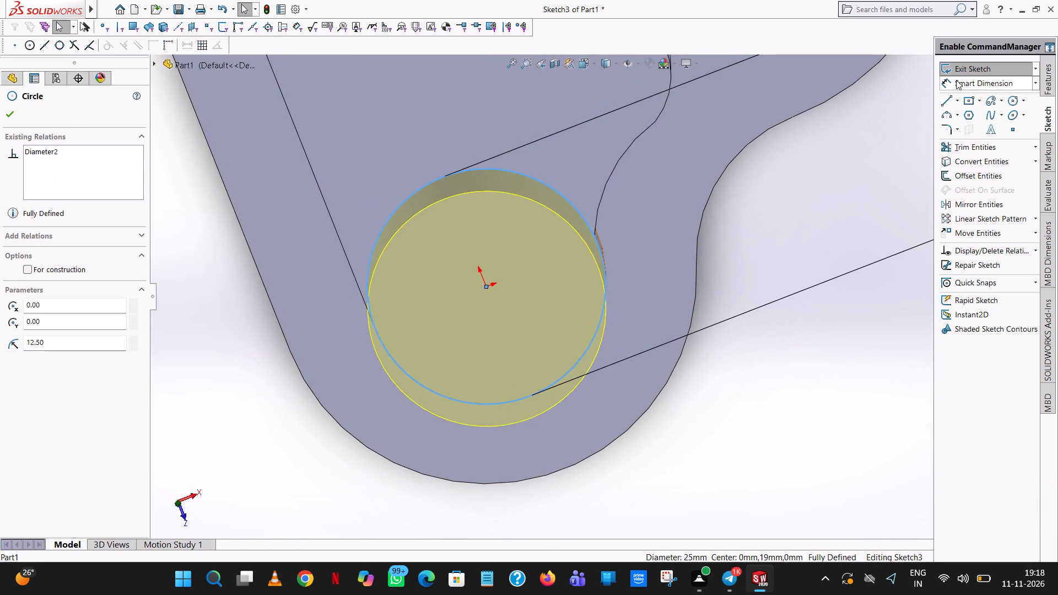
{"action": "left_click", "coordinate": [966, 153]}
{"action": "left_click", "coordinate": [554, 193]}
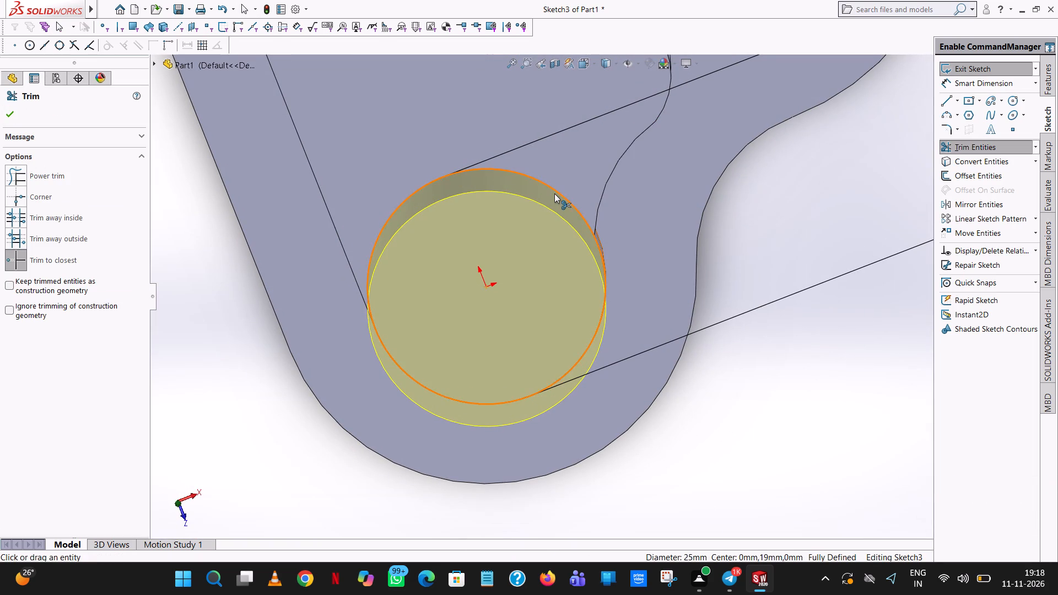
Draw a replacement circle of about 12.51 mm radius centred on the origin and exit the sketch to rebuild the cylinder.
{"action": "left_click", "coordinate": [1012, 104]}
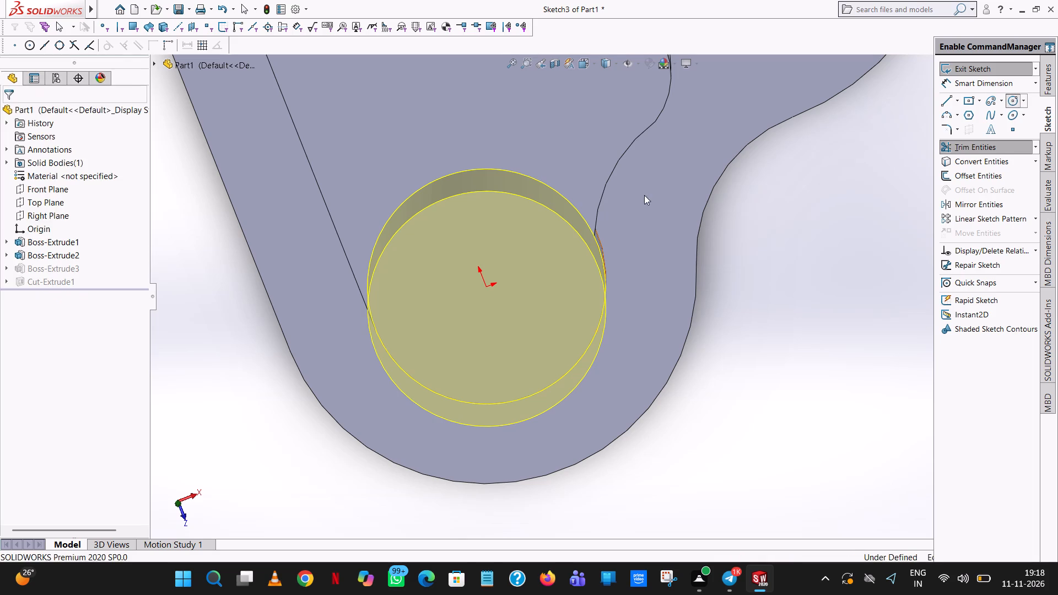
{"action": "left_click", "coordinate": [485, 285]}
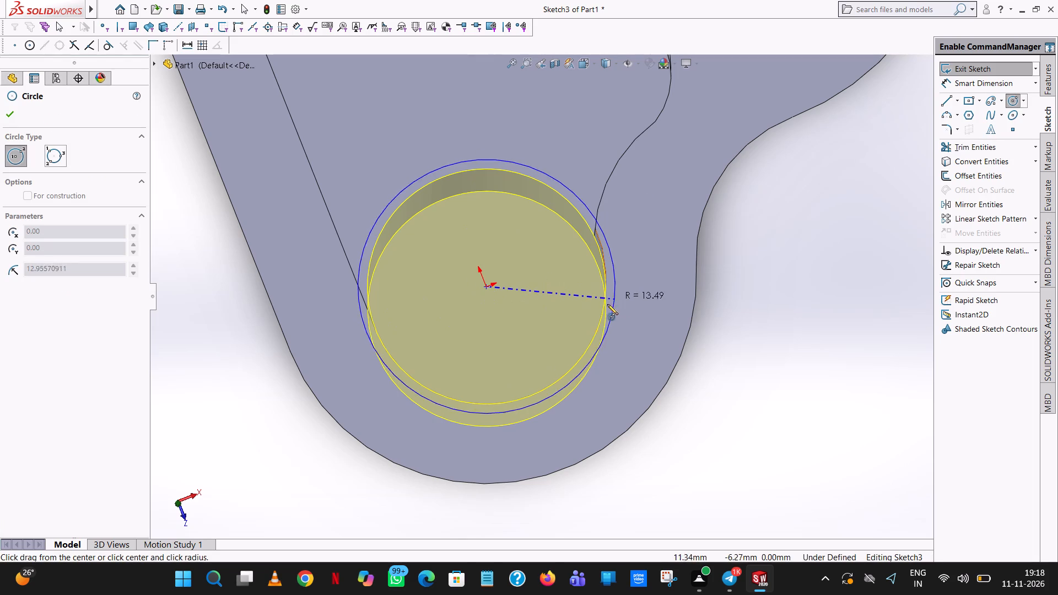
{"action": "left_click", "coordinate": [602, 308]}
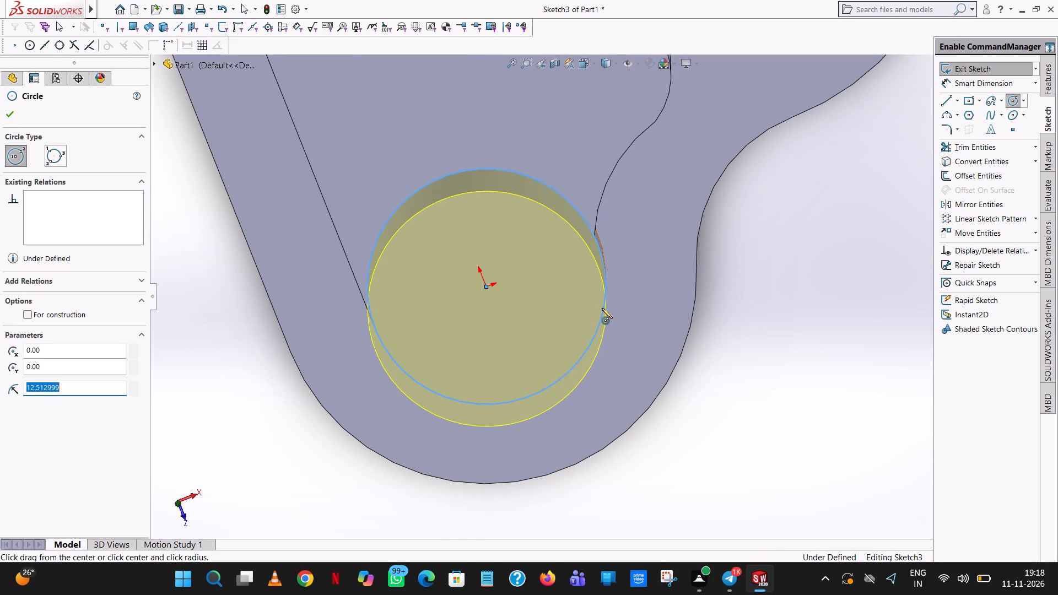
{"action": "right_click", "coordinate": [602, 308]}
{"action": "left_click", "coordinate": [641, 318]}
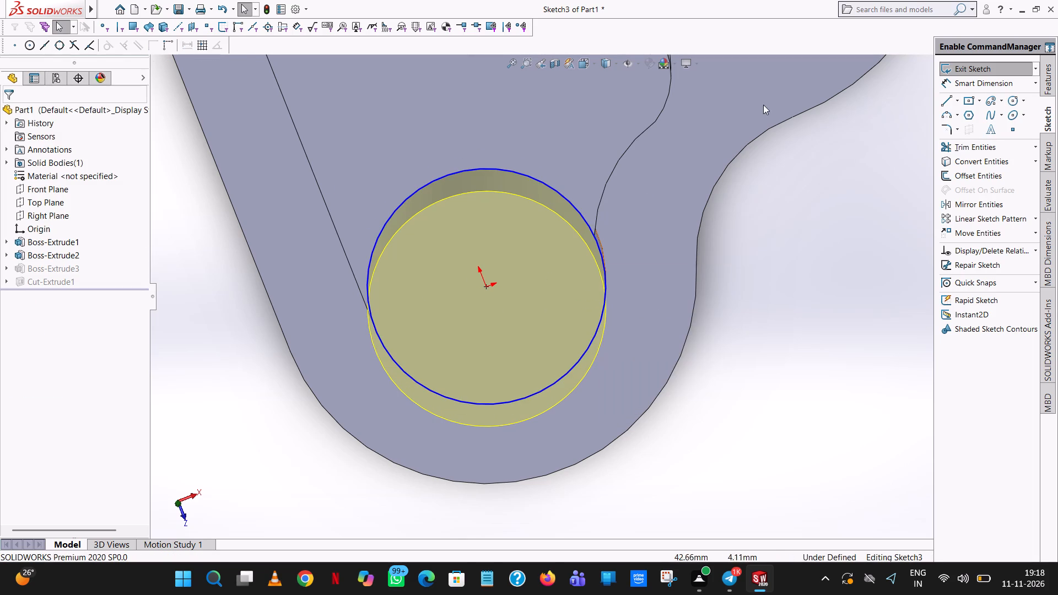
{"action": "left_click", "coordinate": [959, 69]}
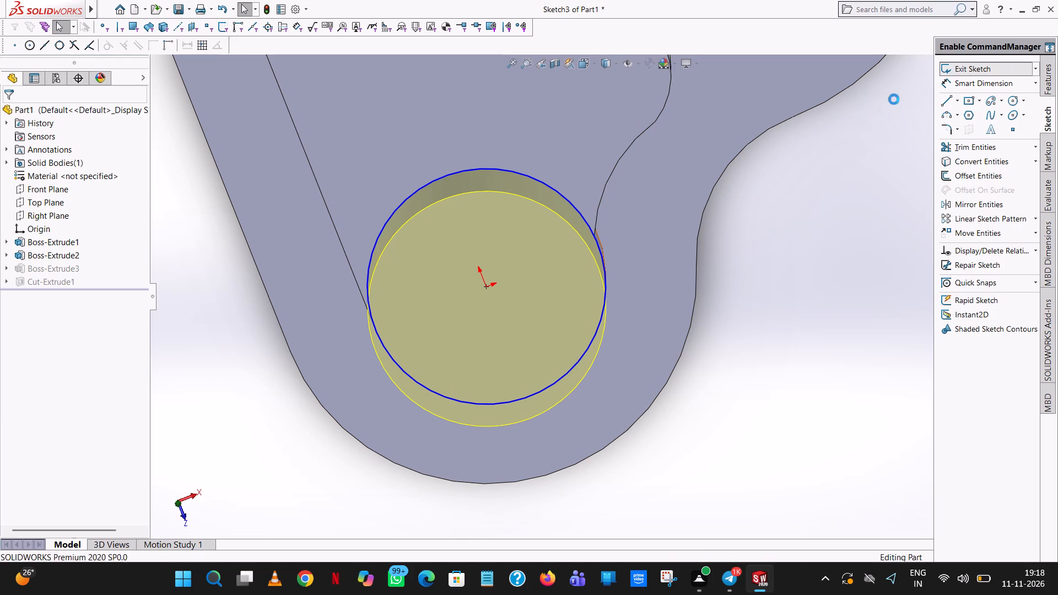
Examine how the rebuilt cylinder meets the raised boss from several angles.
{"action": "middle_click_drag", "start_coordinate": [660, 372], "coordinate": [633, 159]}
{"action": "scroll", "coordinate": [660, 371], "scroll_direction": "up", "scroll_amount": 1}
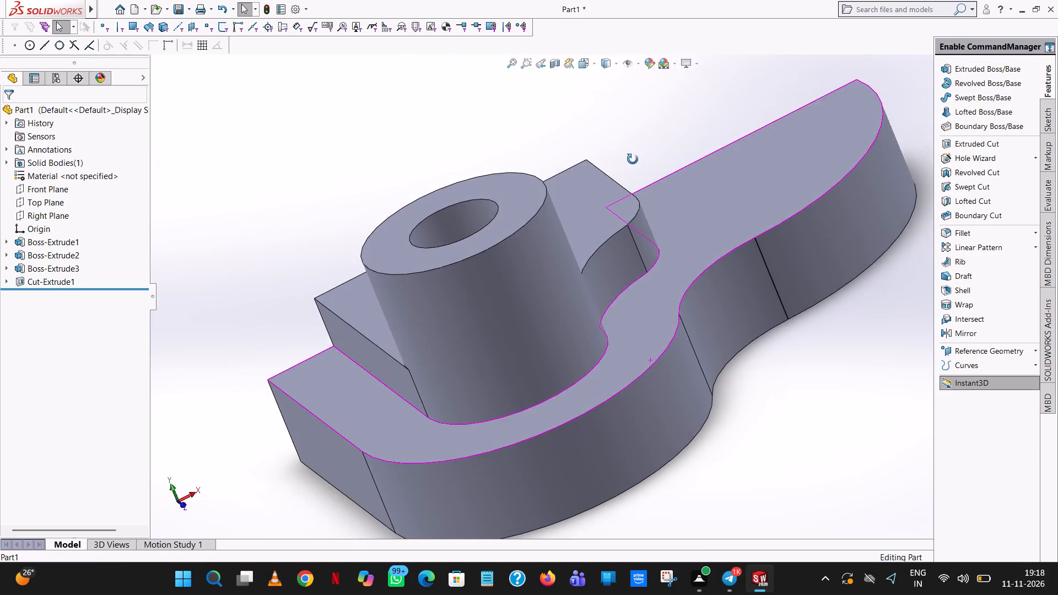
{"action": "middle_click_drag", "start_coordinate": [633, 159], "coordinate": [687, 263]}
{"action": "scroll", "coordinate": [689, 267], "scroll_direction": "down", "scroll_amount": 1}
{"action": "left_click", "coordinate": [732, 265]}
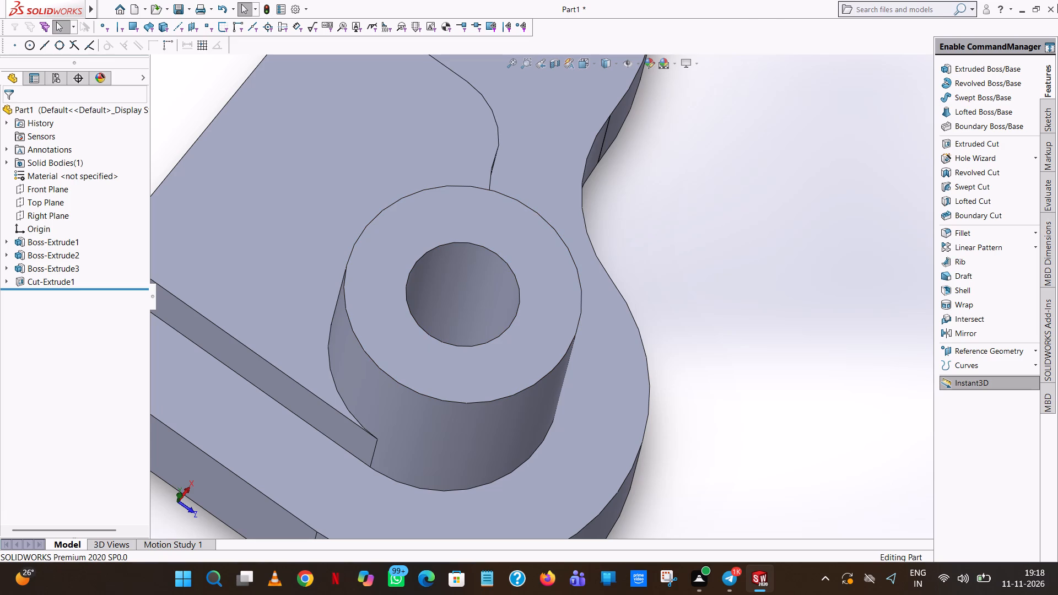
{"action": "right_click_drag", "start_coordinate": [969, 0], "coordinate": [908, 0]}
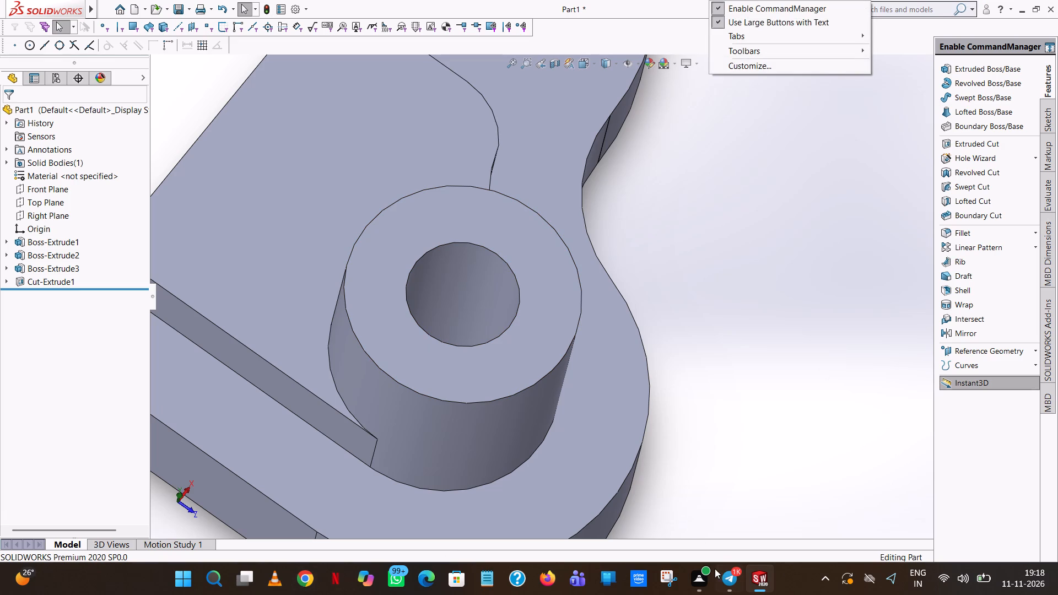
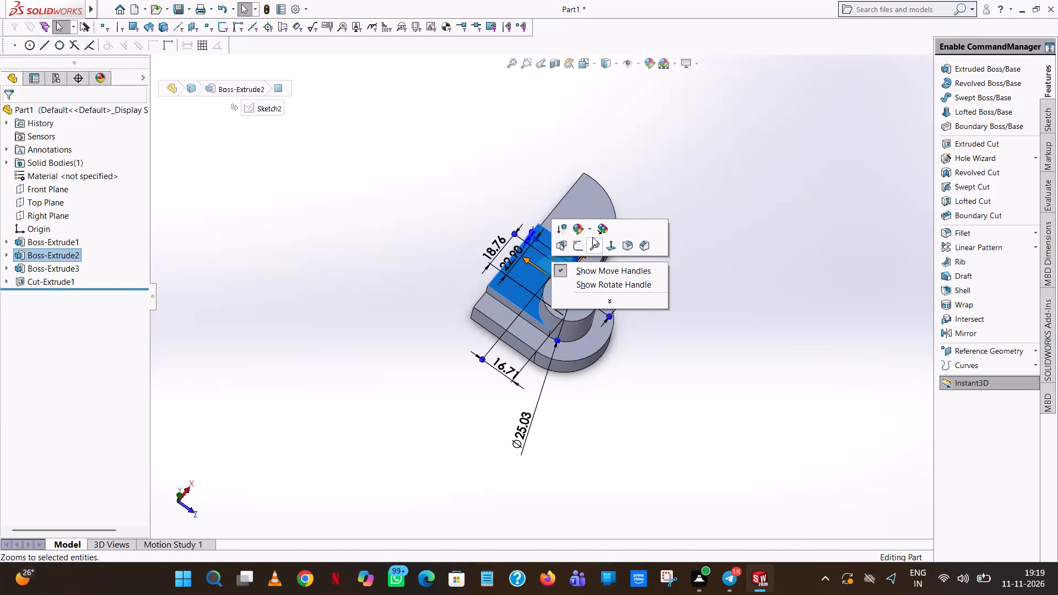
Change the appearance colour of the whole part to light grey from the standard swatches.
{"action": "left_click", "coordinate": [581, 230]}
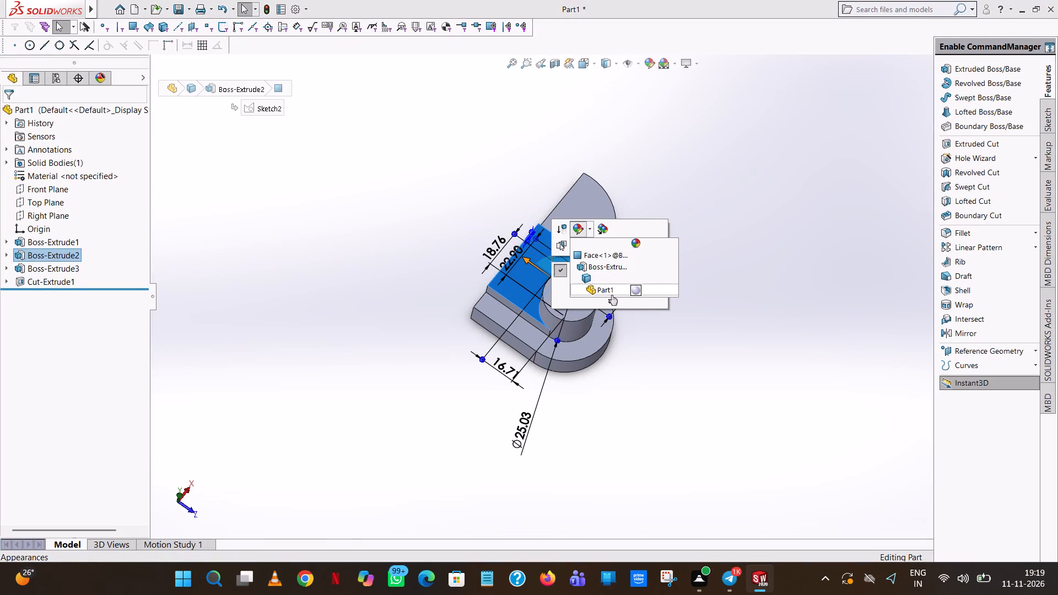
{"action": "left_click", "coordinate": [620, 286]}
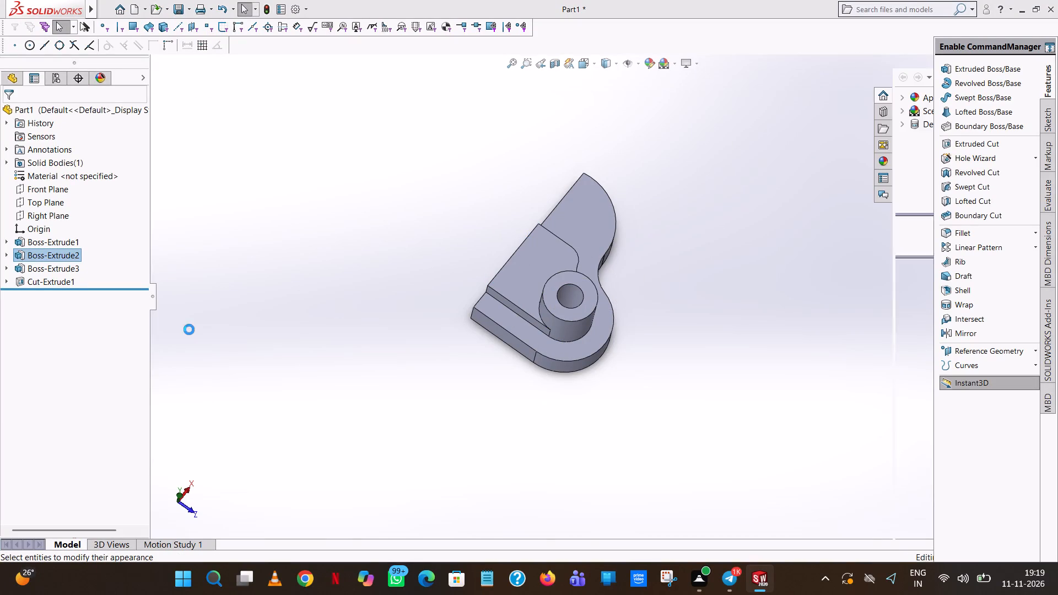
{"action": "left_click", "coordinate": [101, 383]}
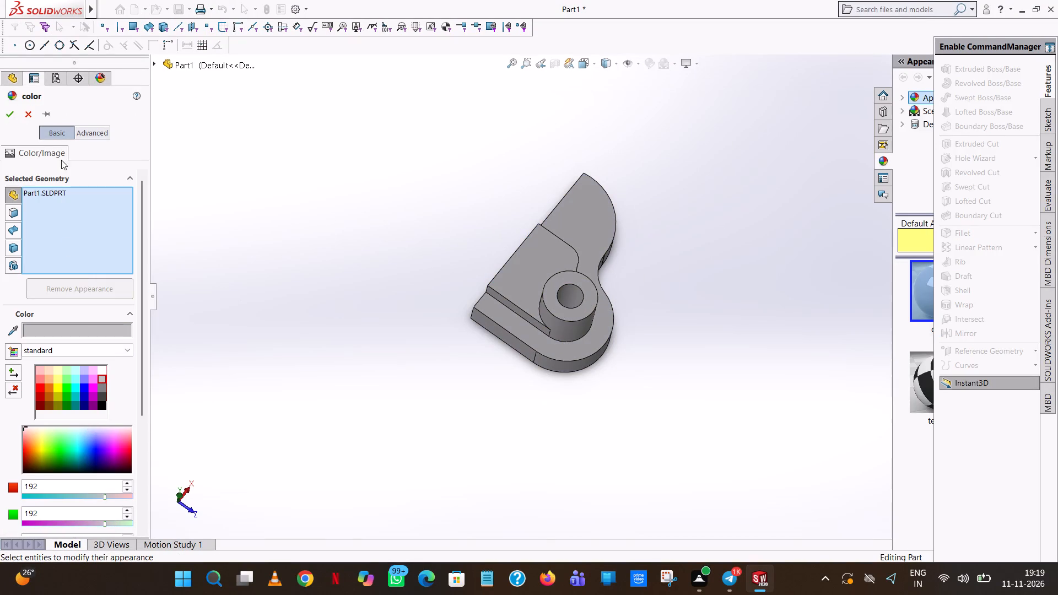
{"action": "left_click", "coordinate": [4, 109]}
Apply a white appearance colour to the inner face of the cylinder's hole.
{"action": "left_click", "coordinate": [576, 300]}
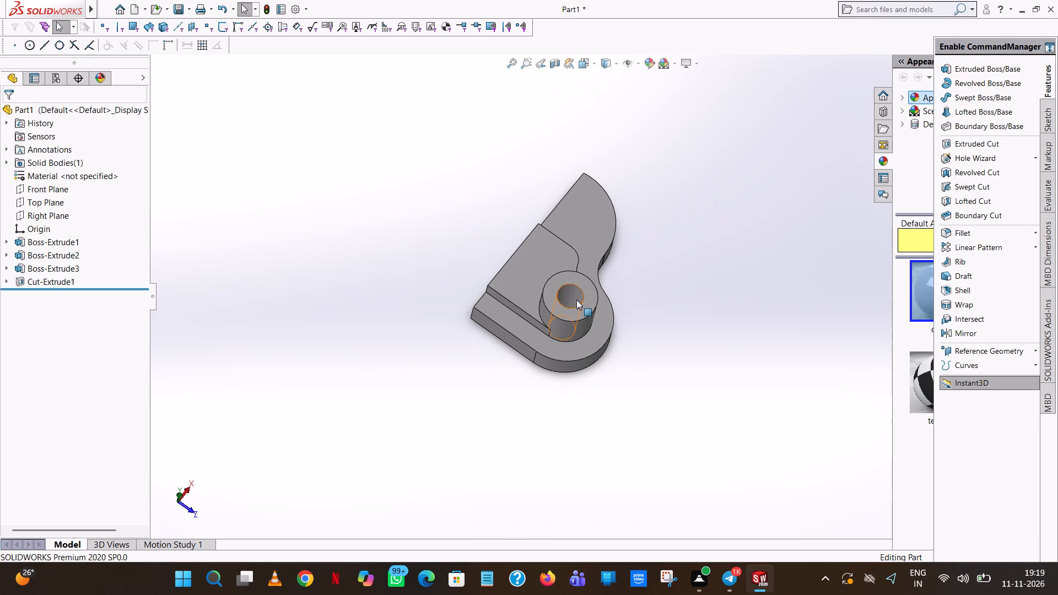
{"action": "left_click", "coordinate": [688, 252]}
{"action": "left_click", "coordinate": [696, 277]}
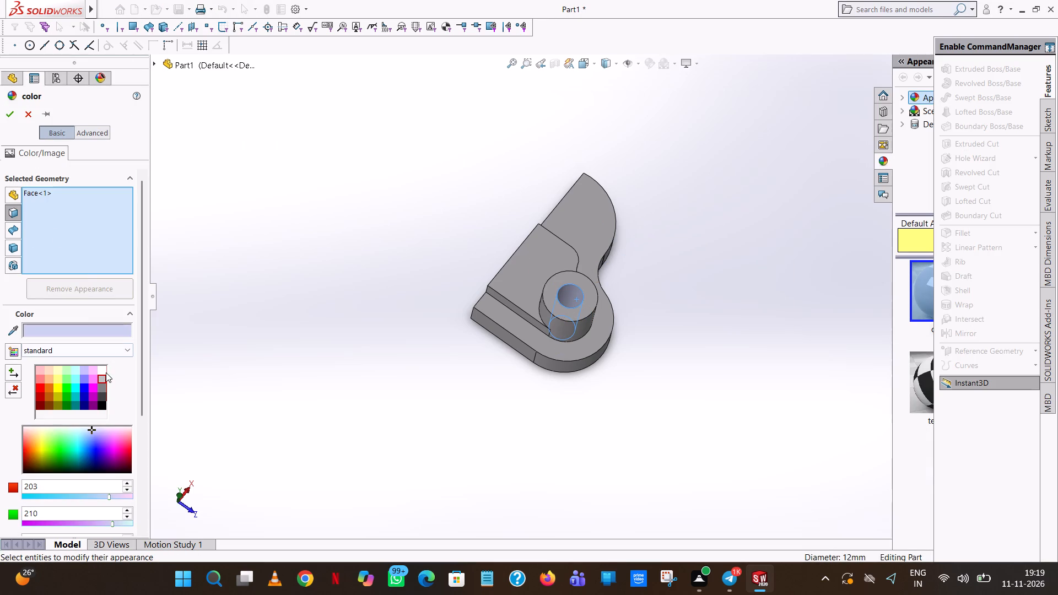
{"action": "left_click", "coordinate": [104, 372]}
{"action": "left_click", "coordinate": [6, 113]}
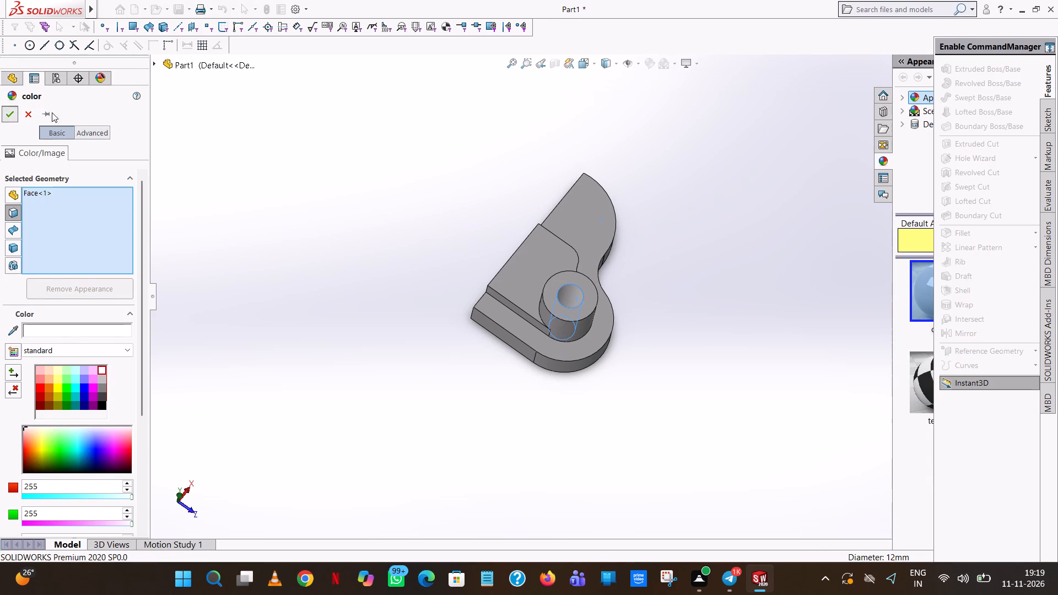
{"action": "left_click", "coordinate": [670, 277]}
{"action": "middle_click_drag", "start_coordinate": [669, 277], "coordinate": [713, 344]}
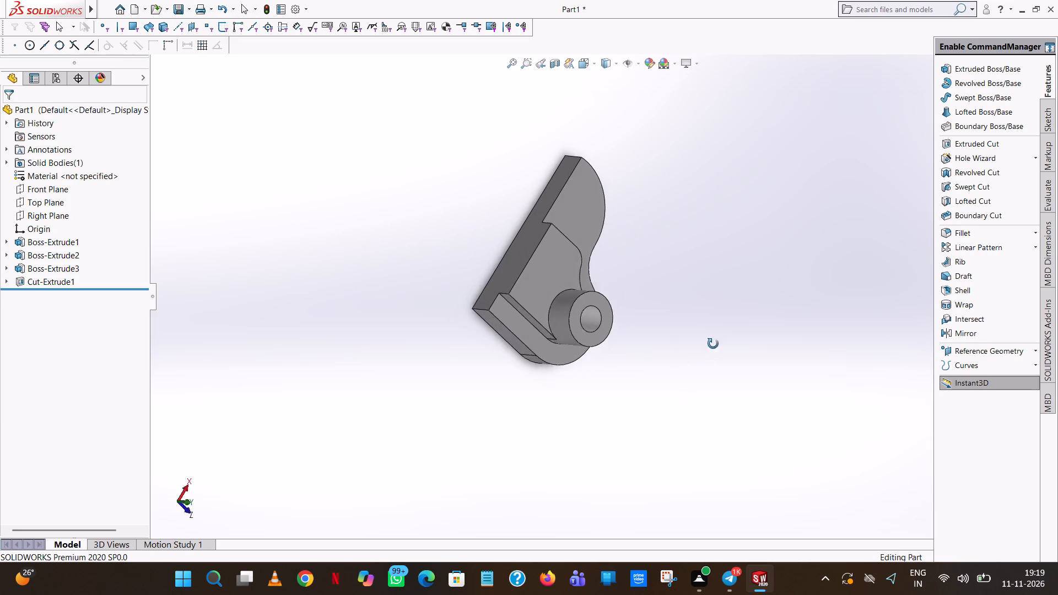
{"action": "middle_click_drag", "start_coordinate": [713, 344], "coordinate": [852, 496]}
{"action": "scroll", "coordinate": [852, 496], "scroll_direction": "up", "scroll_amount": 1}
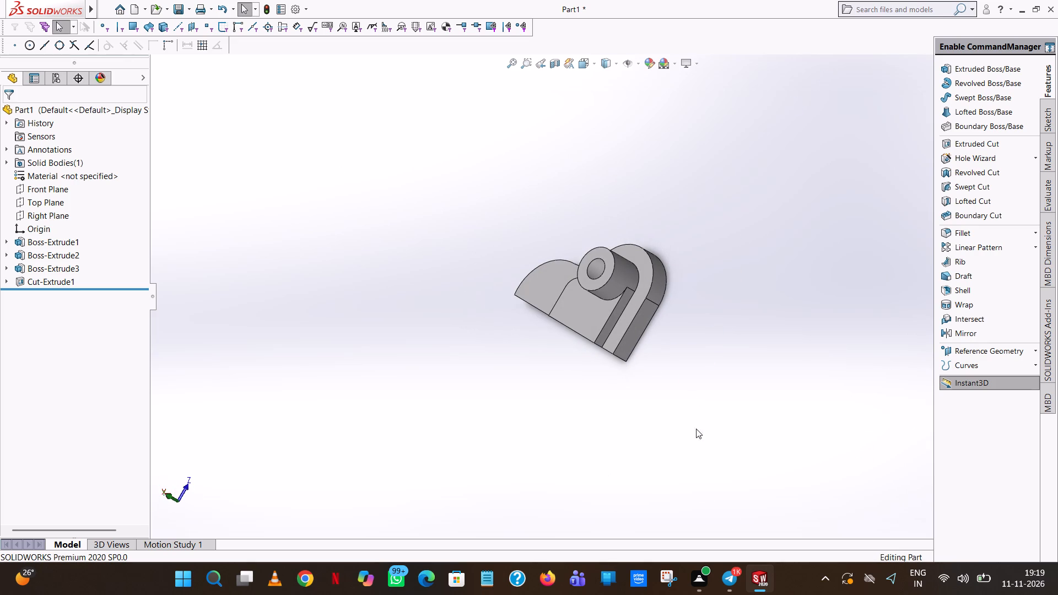
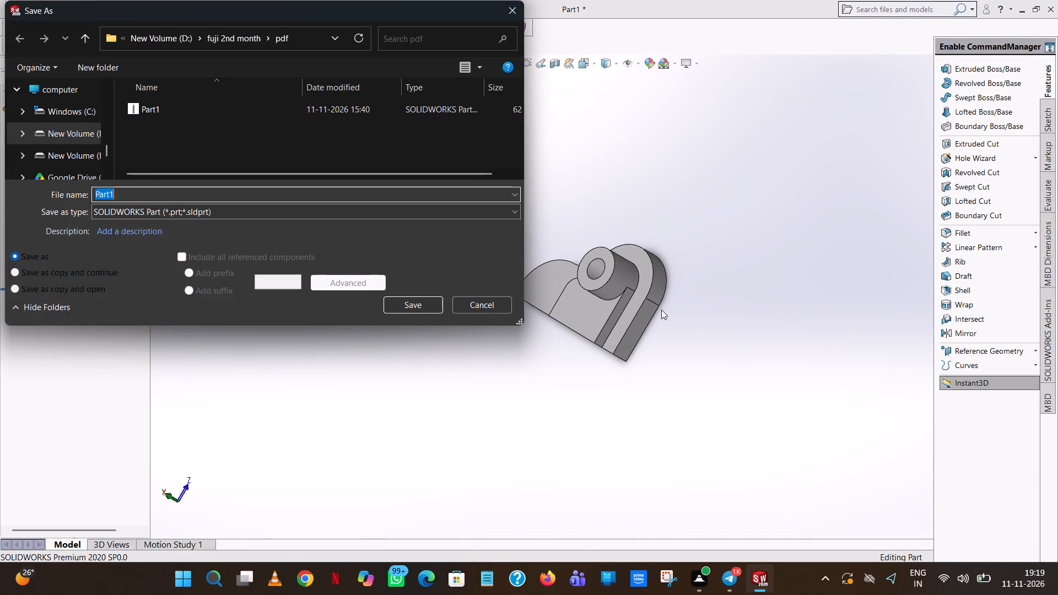
Save a copy of the model in Adobe Portable Document Format as "lobbed base plate" in the pdf folder.
{"action": "type", "text": "lobbed base"}
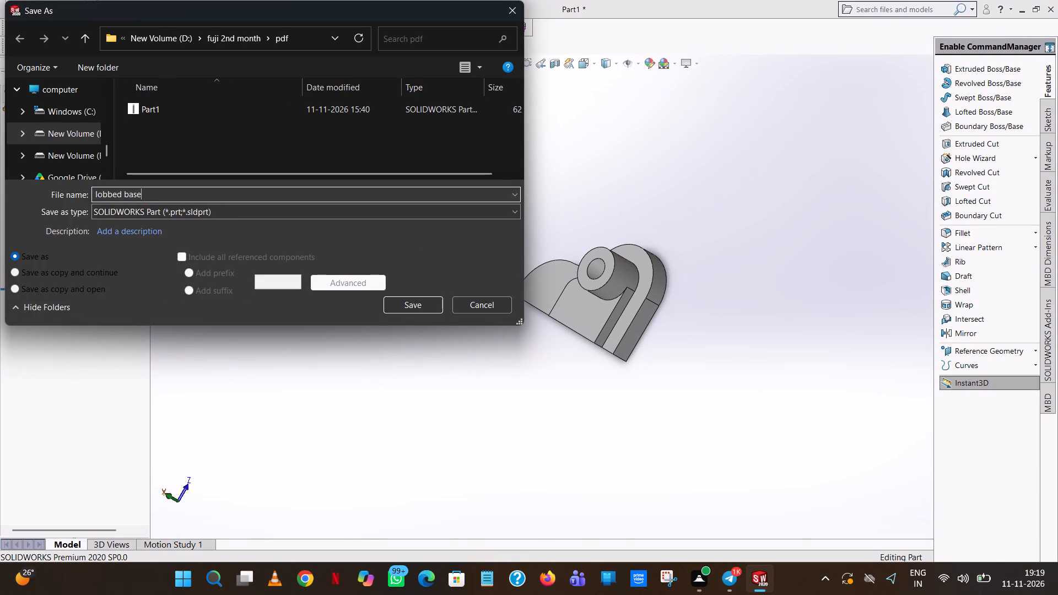
{"action": "key", "text": "space"}
{"action": "type", "text": "pk"}
{"action": "key", "text": "BackSpace"}
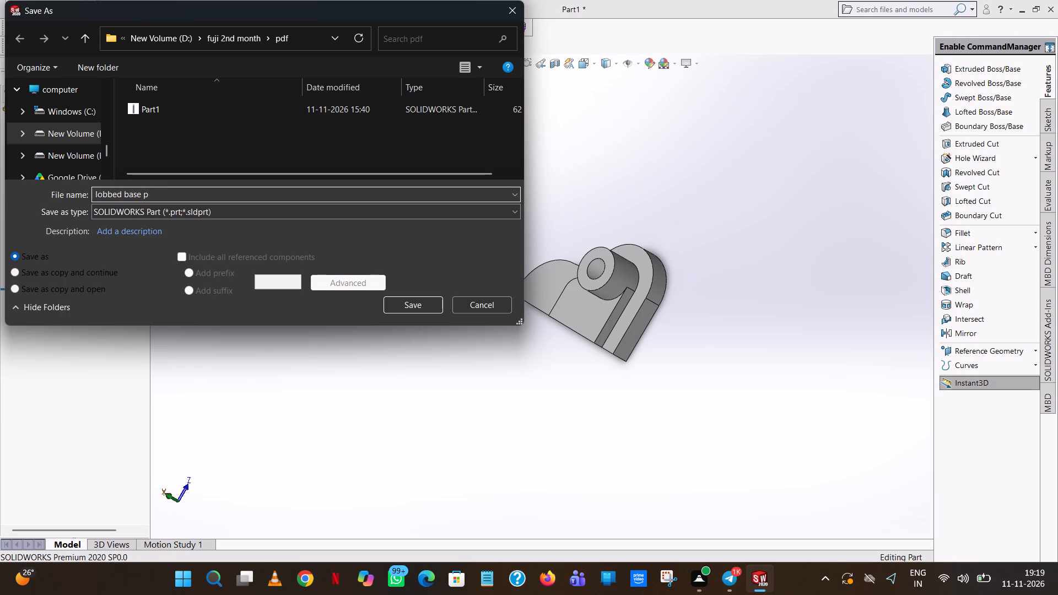
{"action": "type", "text": "late"}
{"action": "left_click", "coordinate": [235, 210]}
{"action": "left_click", "coordinate": [216, 315]}
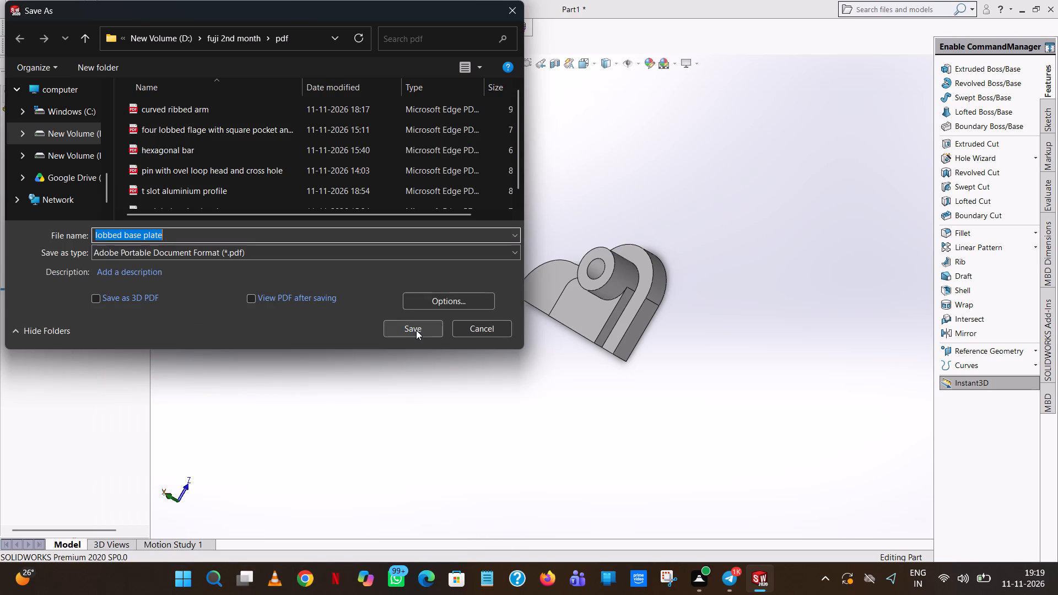
{"action": "left_click", "coordinate": [416, 330]}
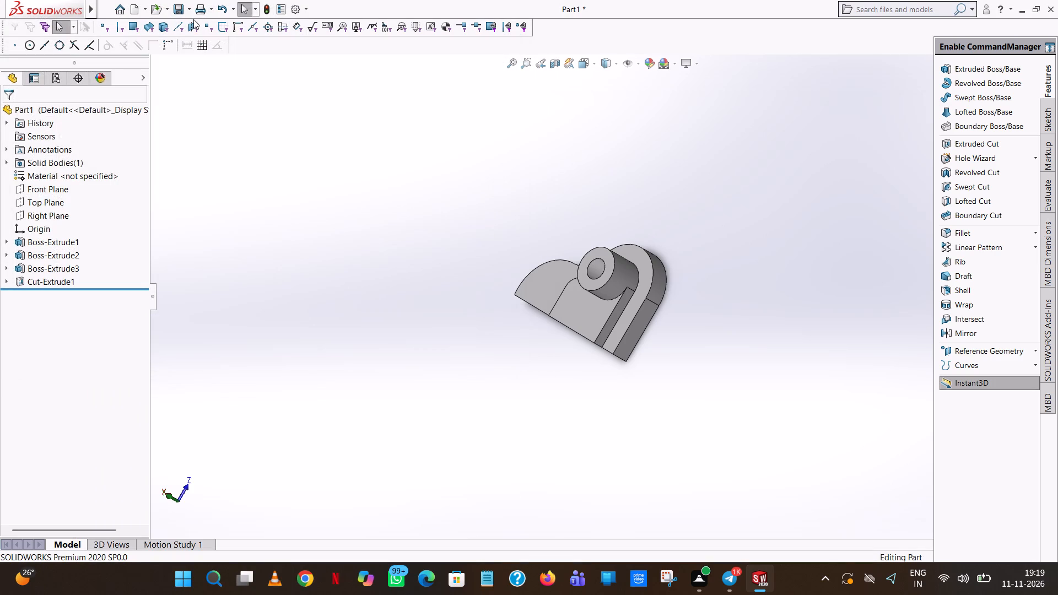
Save the model as a SOLIDWORKS part named "lobbed base plate" in the design folder of fuji 2nd month.
{"action": "left_click", "coordinate": [190, 11]}
{"action": "left_click", "coordinate": [190, 35]}
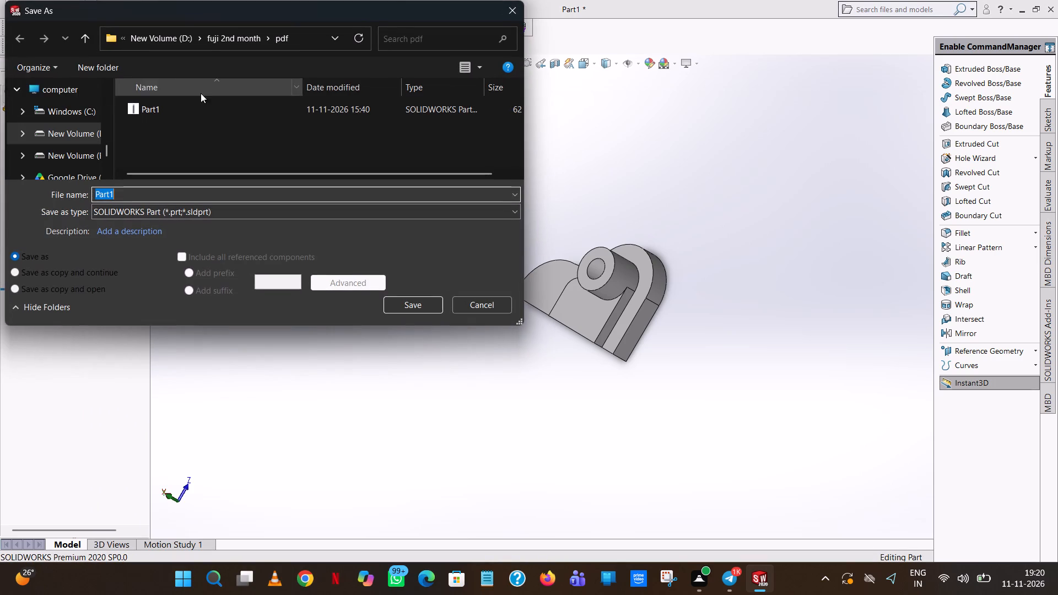
{"action": "left_click", "coordinate": [87, 39]}
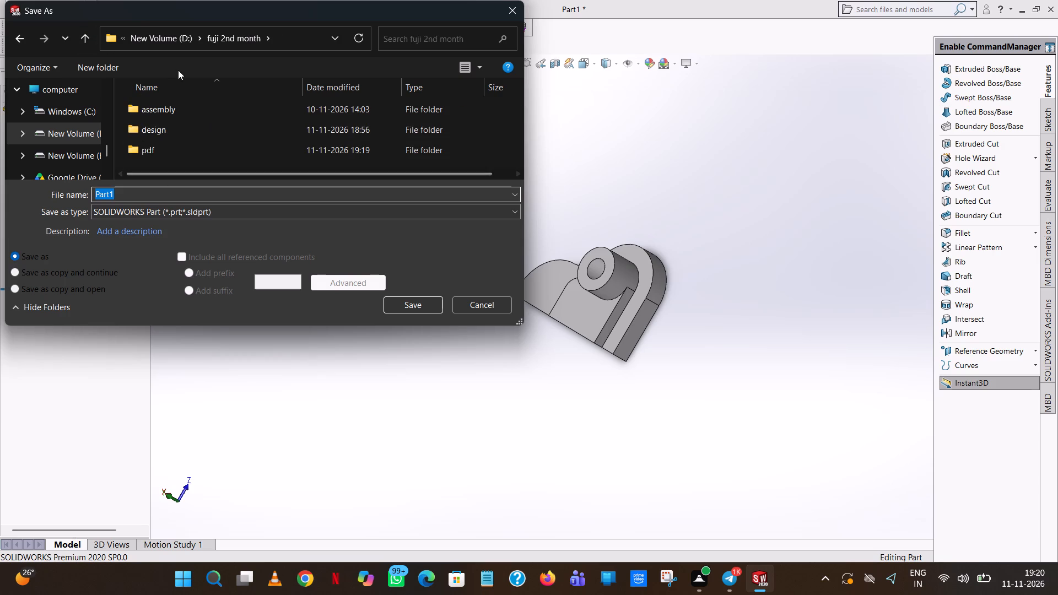
{"action": "double_click", "coordinate": [149, 127]}
{"action": "double_click", "coordinate": [136, 200]}
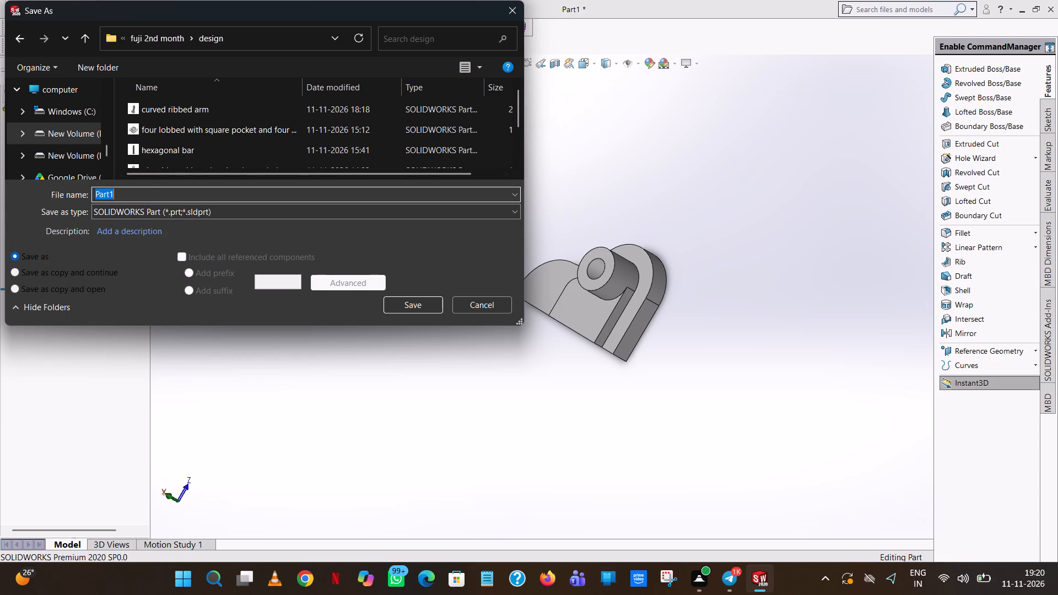
{"action": "type", "text": "lobbed base plate"}
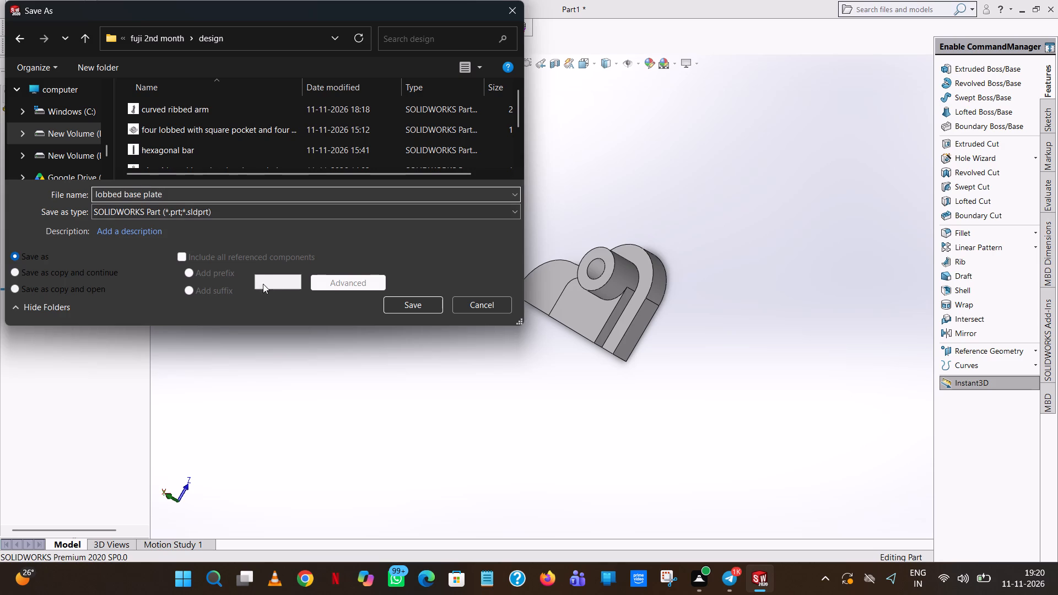
{"action": "left_click", "coordinate": [420, 297]}
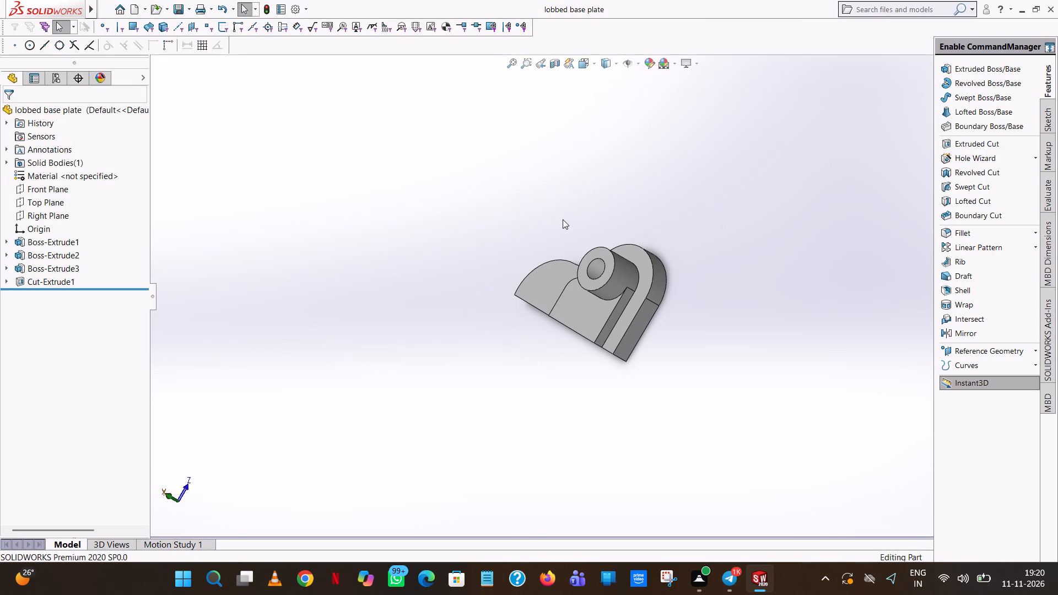